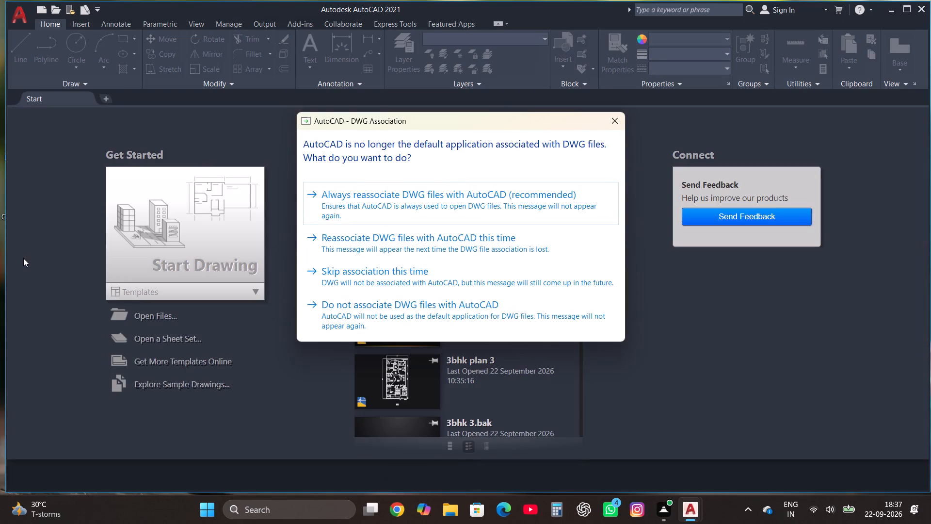
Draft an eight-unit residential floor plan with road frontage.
Dismiss the DWG association prompt and start a new blank drawing.
click(618, 117)
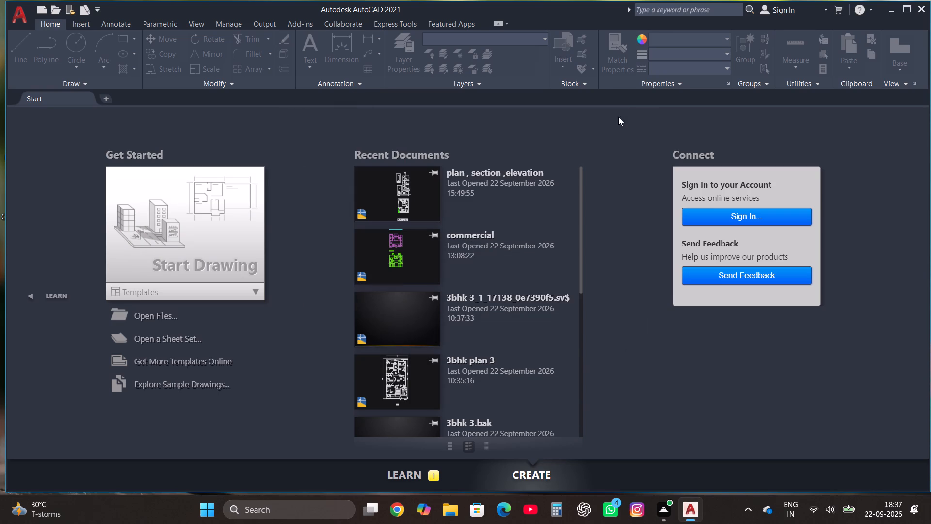
click(232, 221)
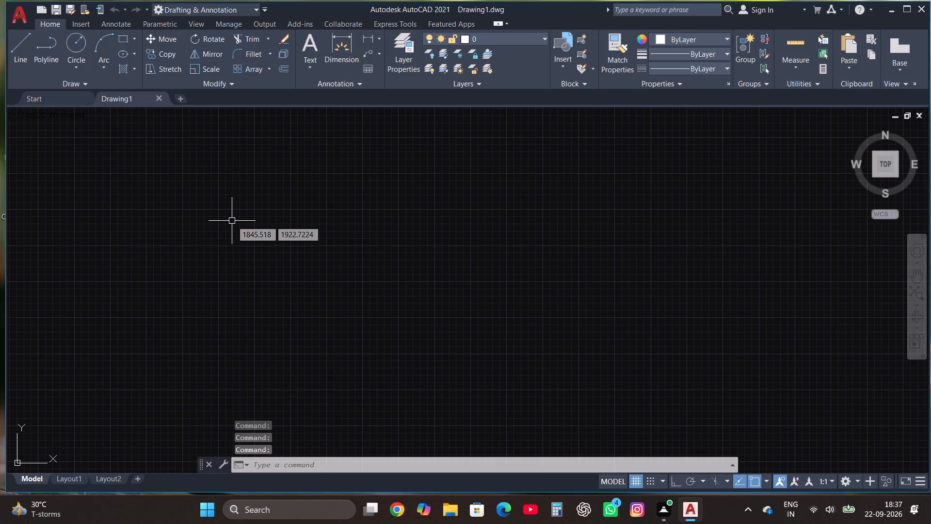
Review the Open and Save settings in the Options dialog.
text(OP)
key(Return)
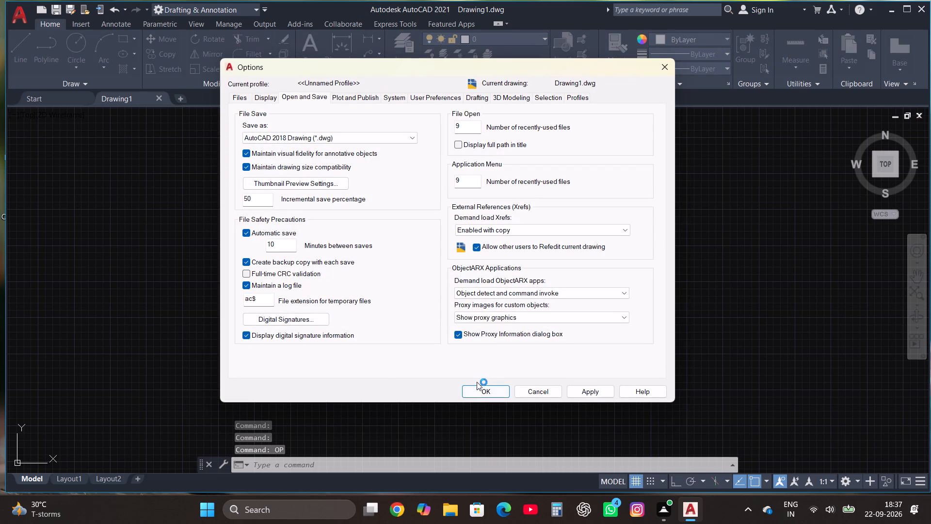
click(478, 389)
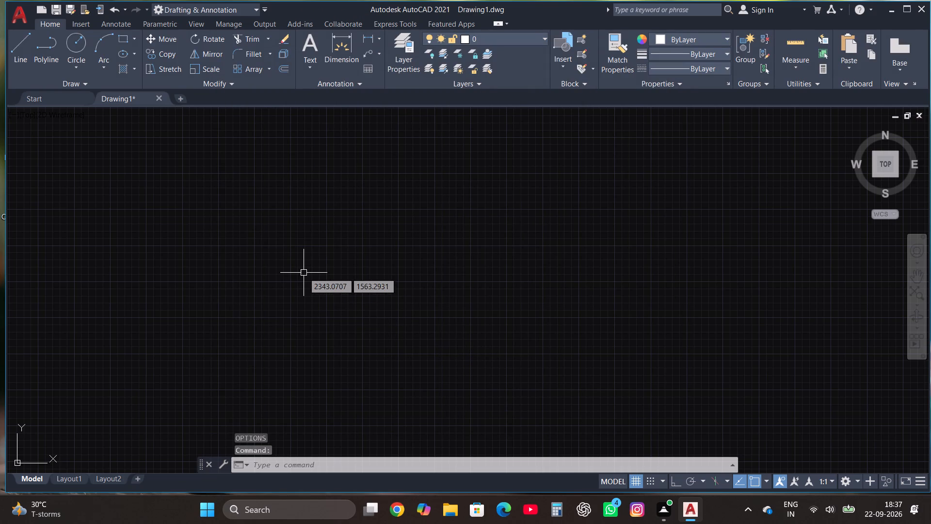
Configure the drawing units to Architectural length, 0'-0" precision and an insertion scale of Inches.
text(UN)
key(Return)
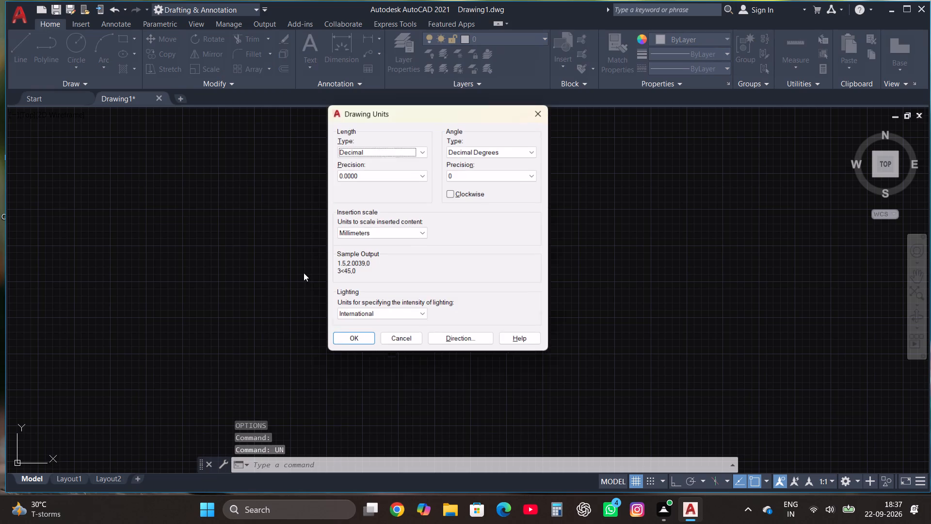
click(375, 153)
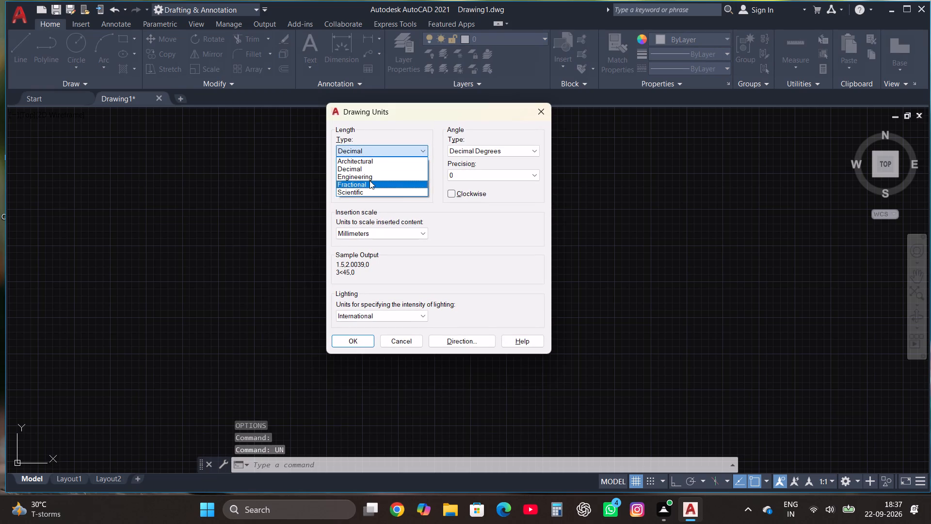
click(371, 159)
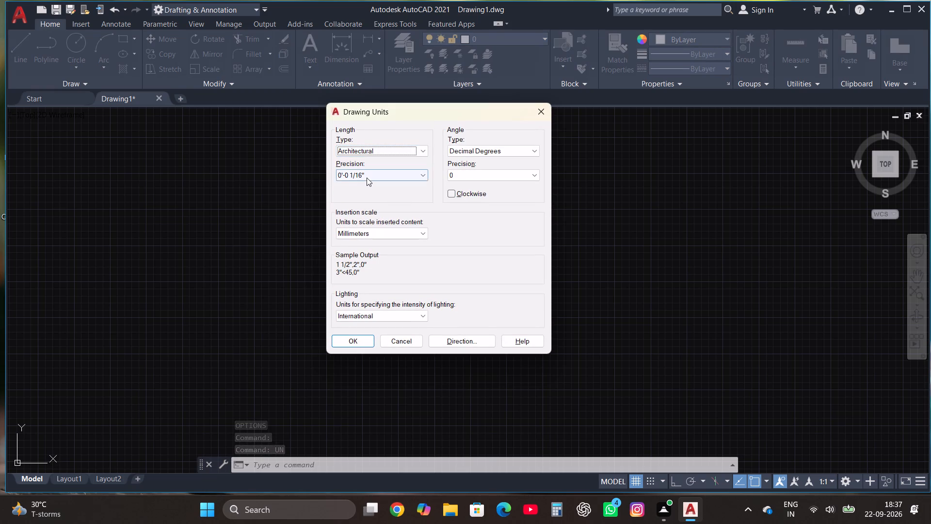
click(367, 178)
click(360, 184)
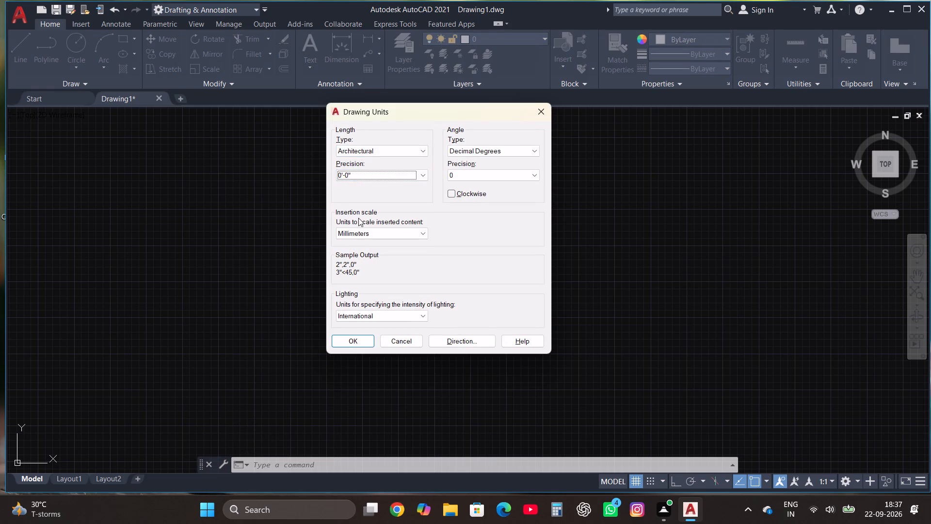
click(359, 230)
click(354, 252)
click(365, 343)
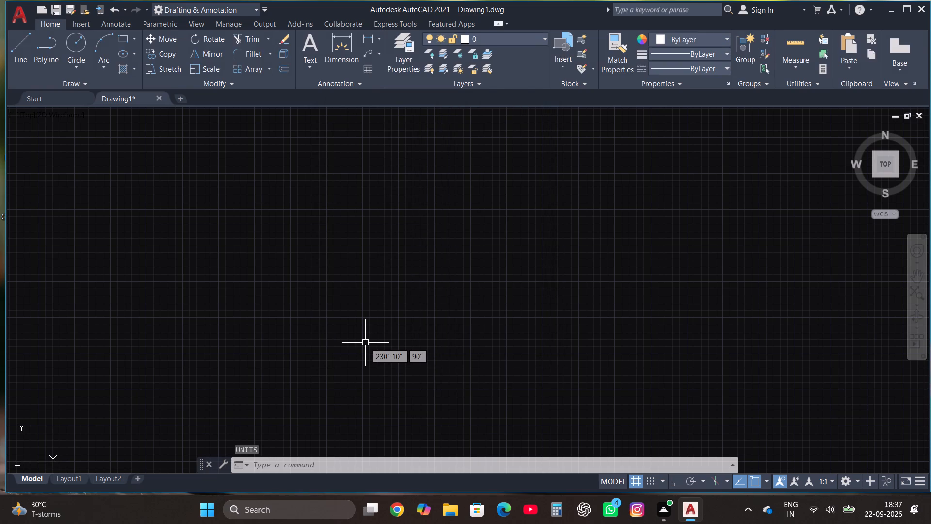
Modify the ISO-25 dimension style's primary units to Architectural format with 0'-0" precision.
text(DIM)
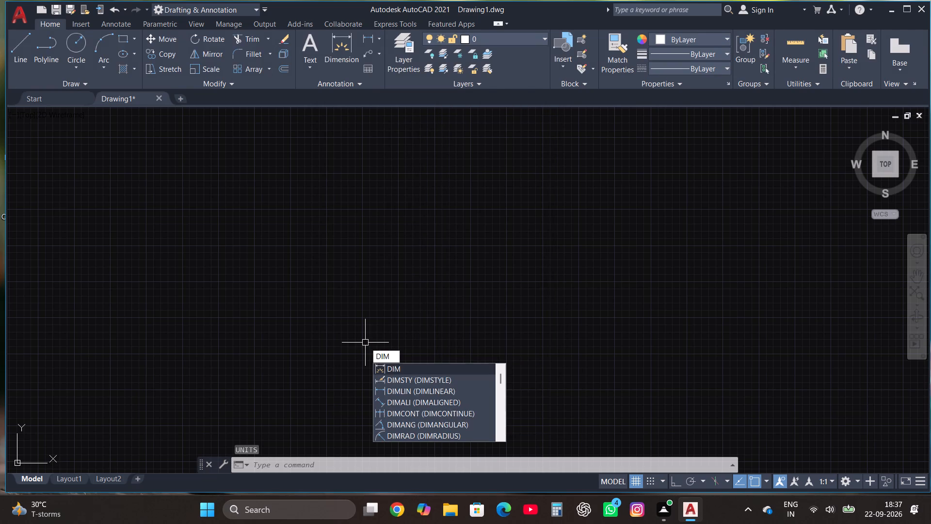
click(408, 381)
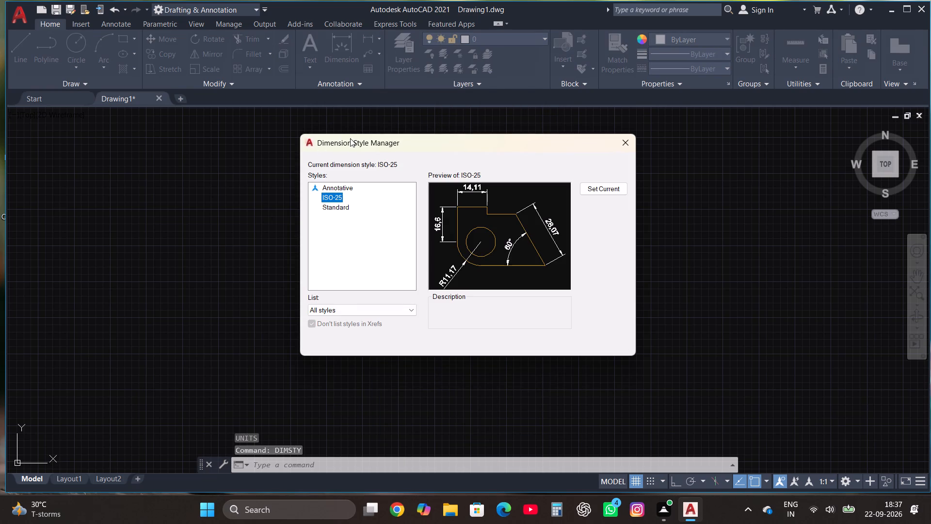
click(610, 233)
click(610, 225)
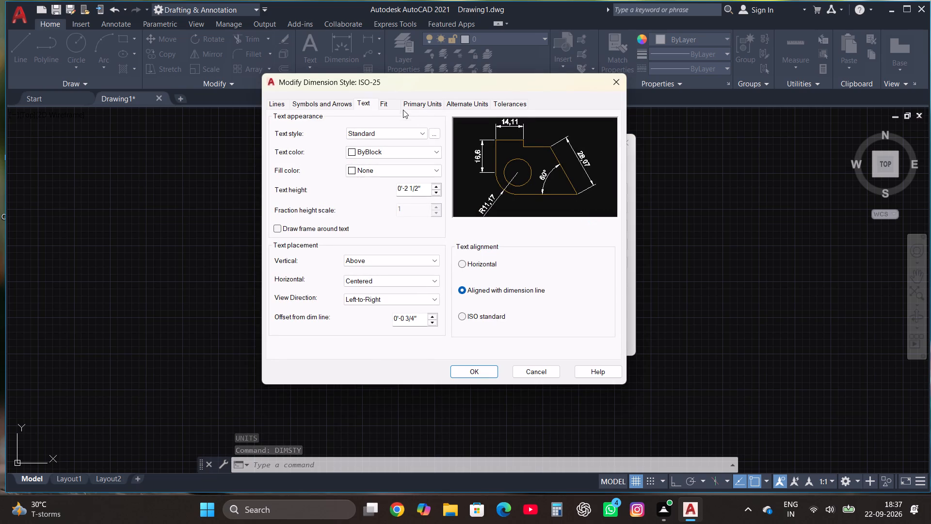
click(408, 99)
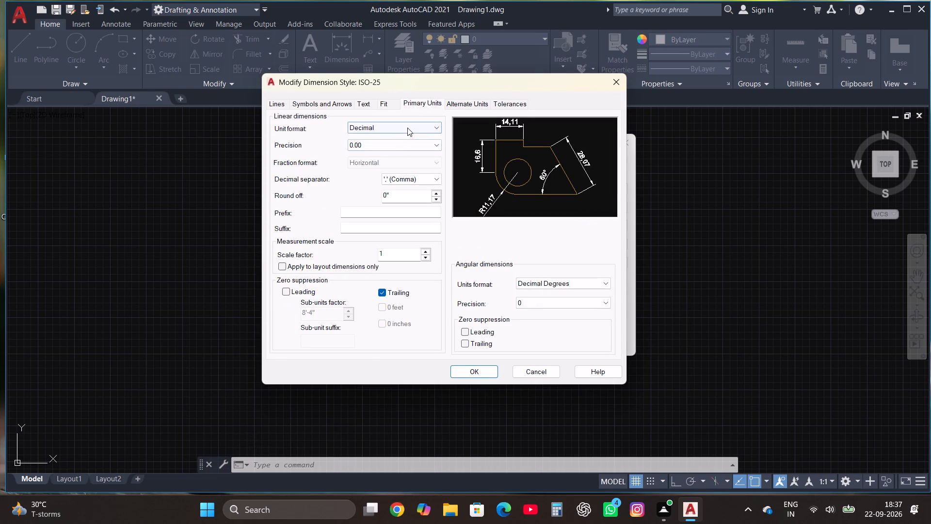
click(407, 128)
click(397, 159)
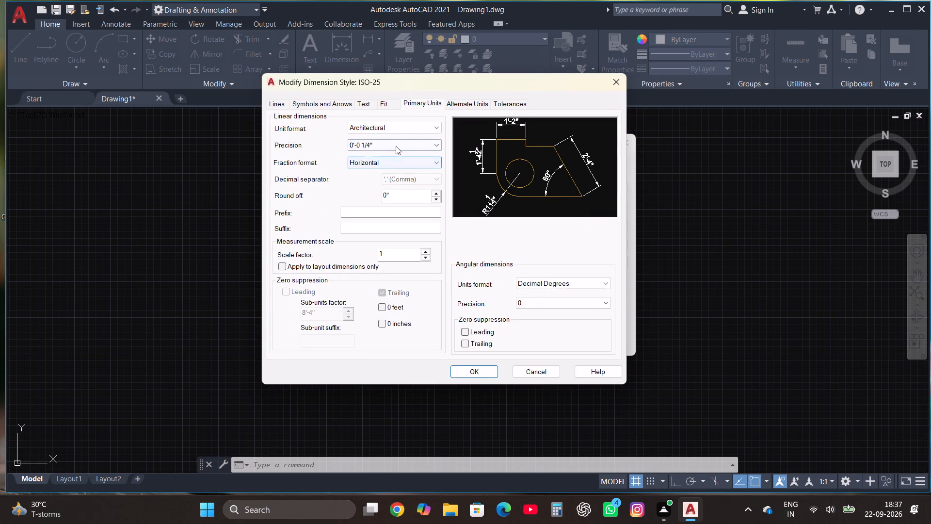
click(396, 146)
click(390, 155)
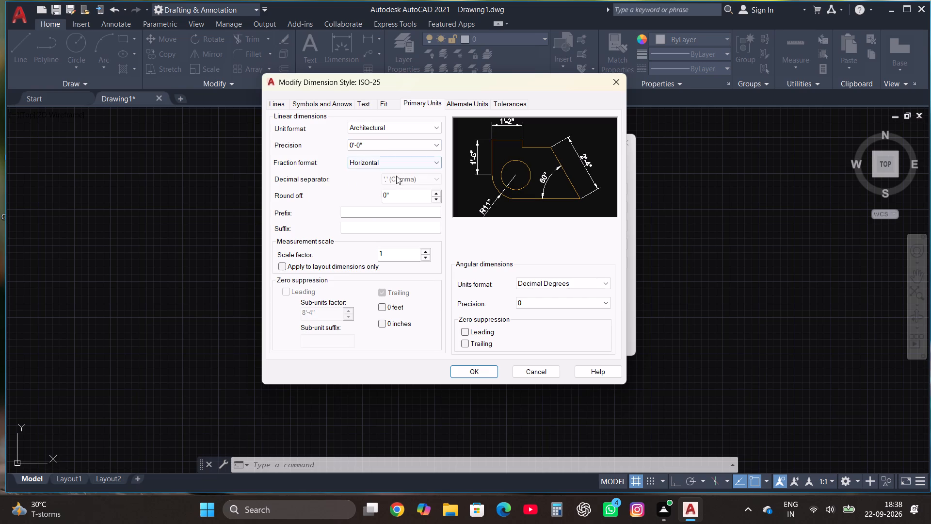
Set the ISO-25 dimension text height to 1' and make that style current.
click(362, 103)
drag(421, 187, 386, 195)
text(1')
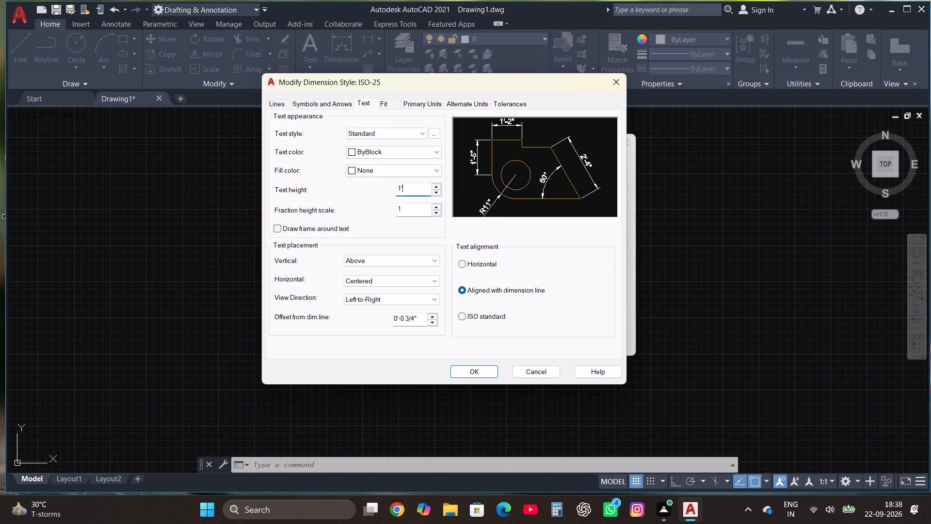
click(486, 371)
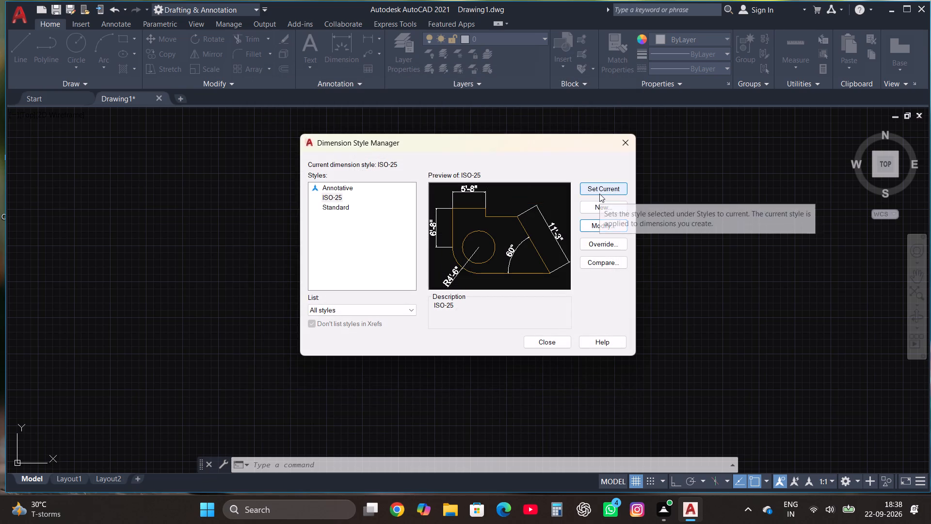
click(599, 194)
click(532, 345)
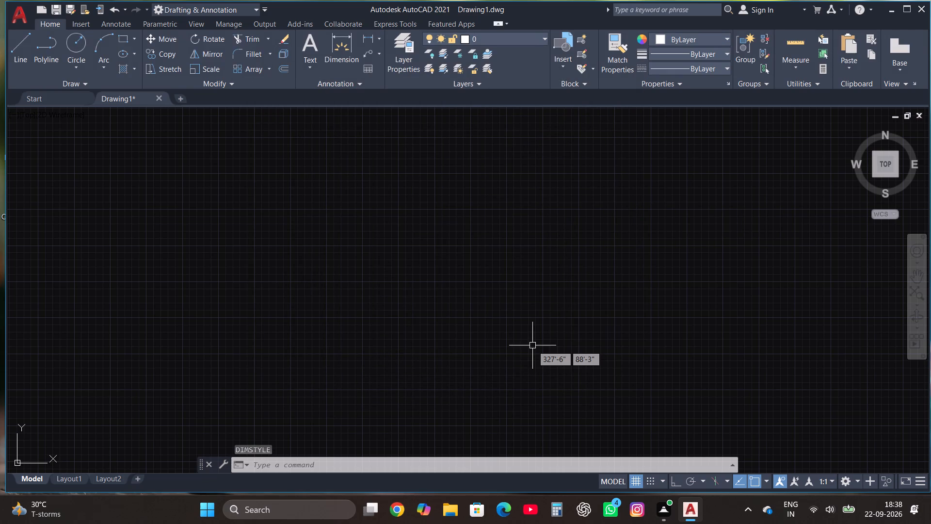
Draw a rectangle 39' wide and 92'9" high for the building's outer outline.
click(120, 36)
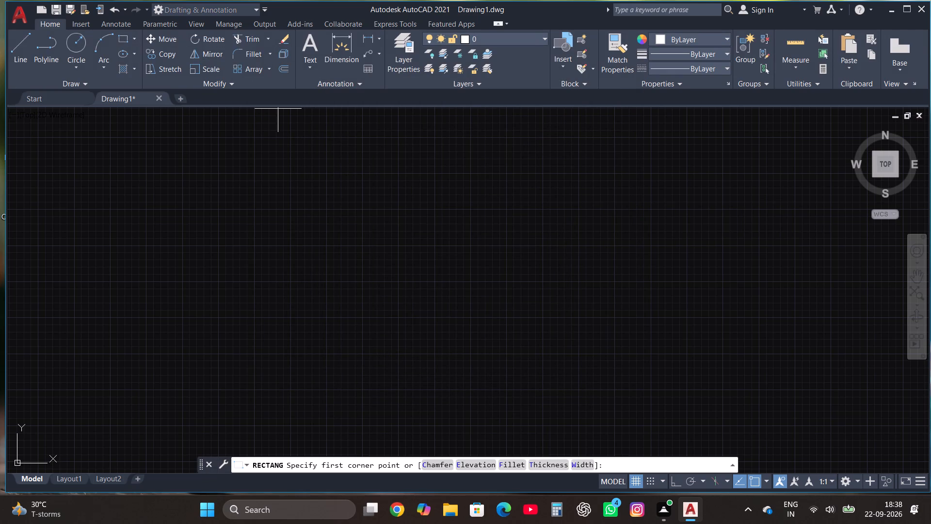
click(293, 177)
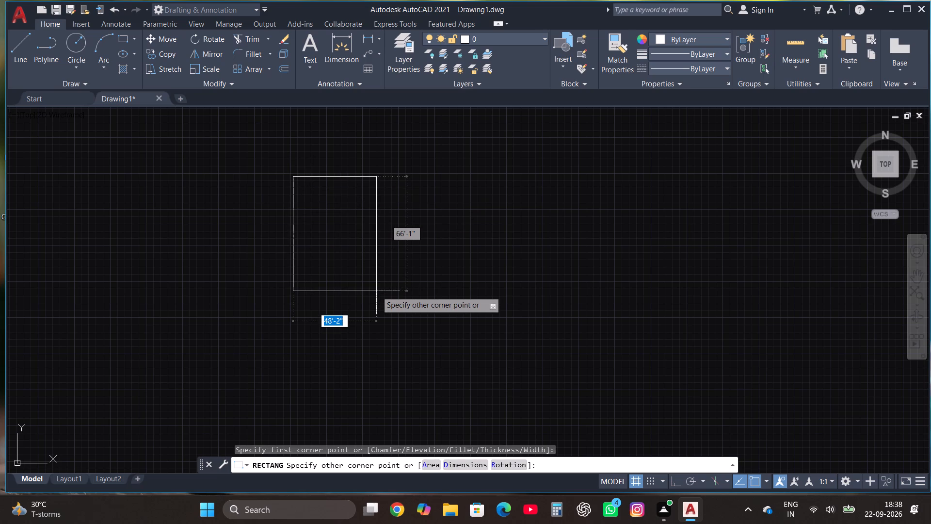
text(39')
key(comma)
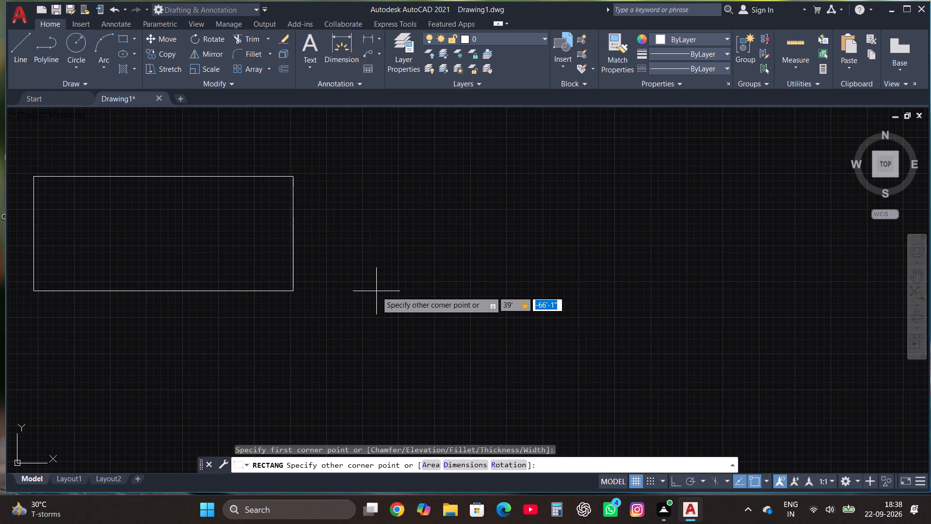
text(92'9")
key(Return)
Offset the outer rectangle 9" inward to form the exterior wall thickness.
scroll(376, 291, down, 3)
scroll(388, 266, up, 3)
click(373, 289)
click(276, 255)
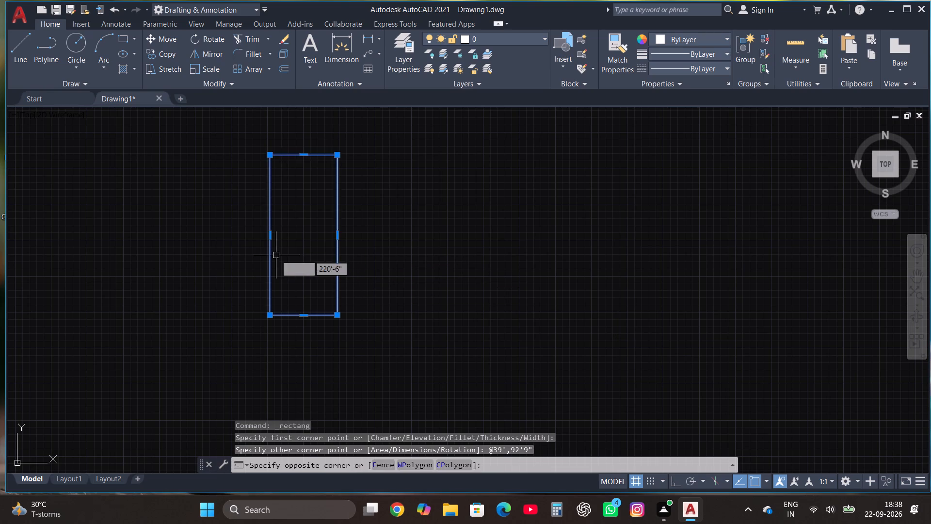
click(284, 72)
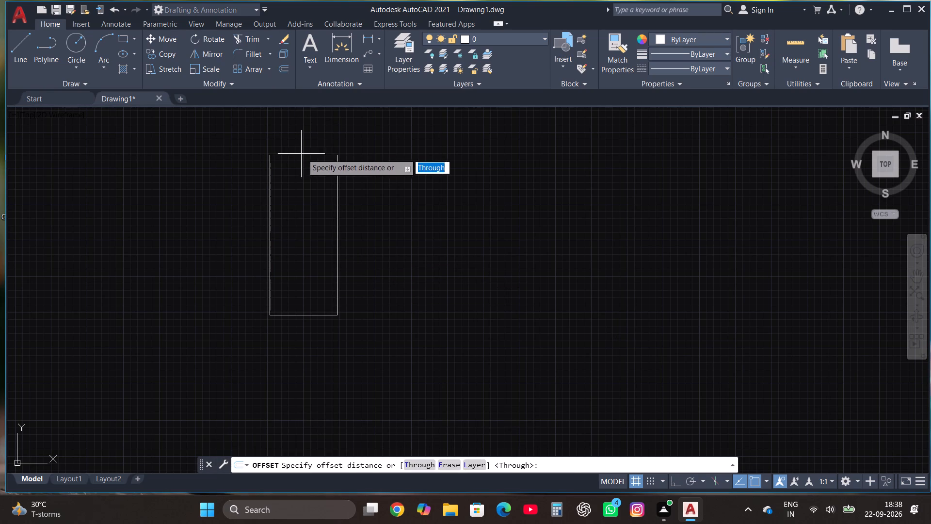
click(303, 155)
click(304, 161)
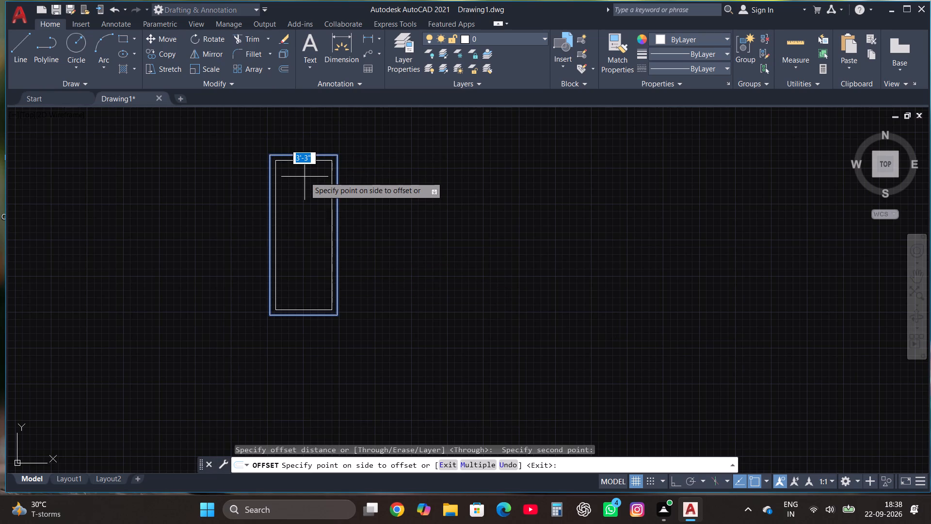
text(9")
key(Return)
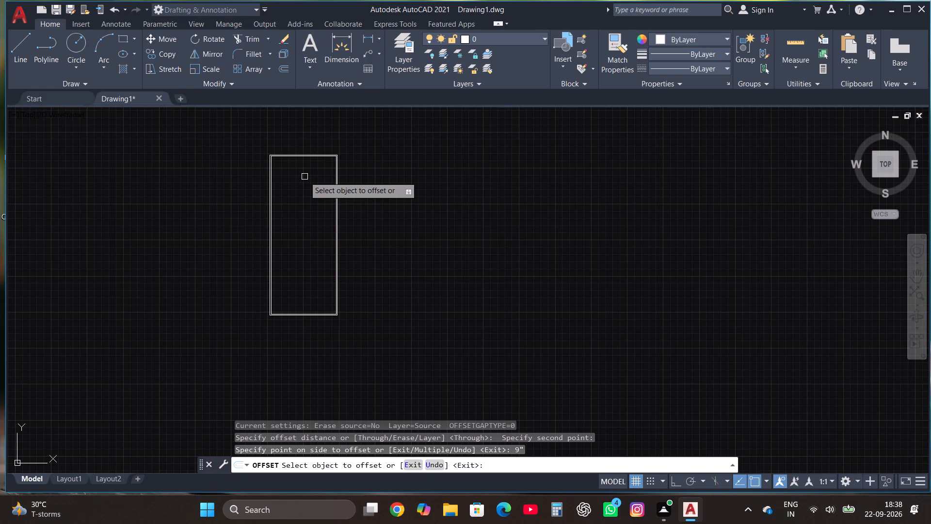
scroll(310, 164, up, 1)
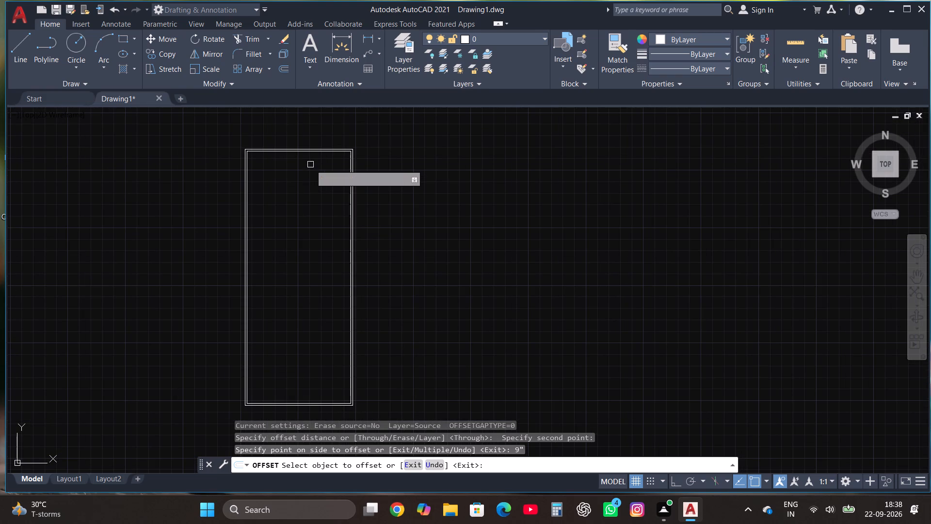
key(Escape)
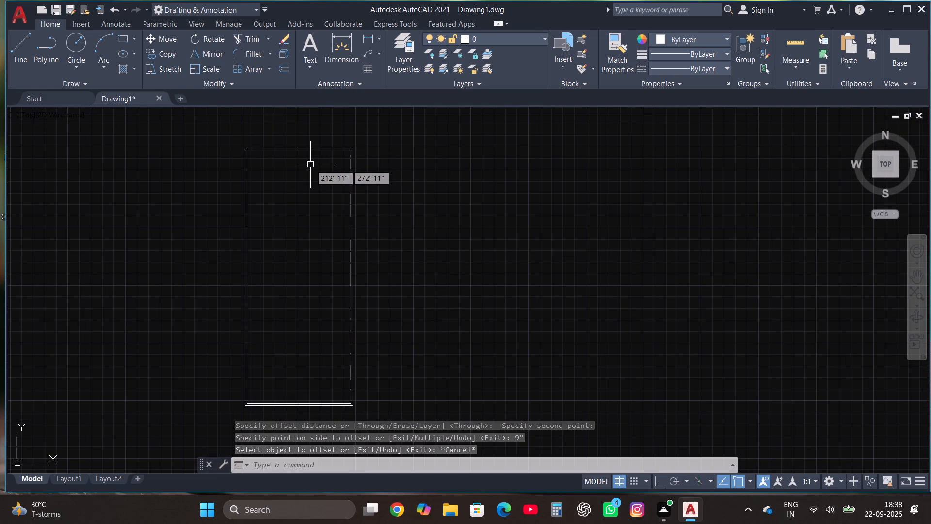
Draw a corner room from the inner top-left wall corner with lines 6'6" across, 10' down and 6'6" back to the wall.
scroll(245, 145, up, 1)
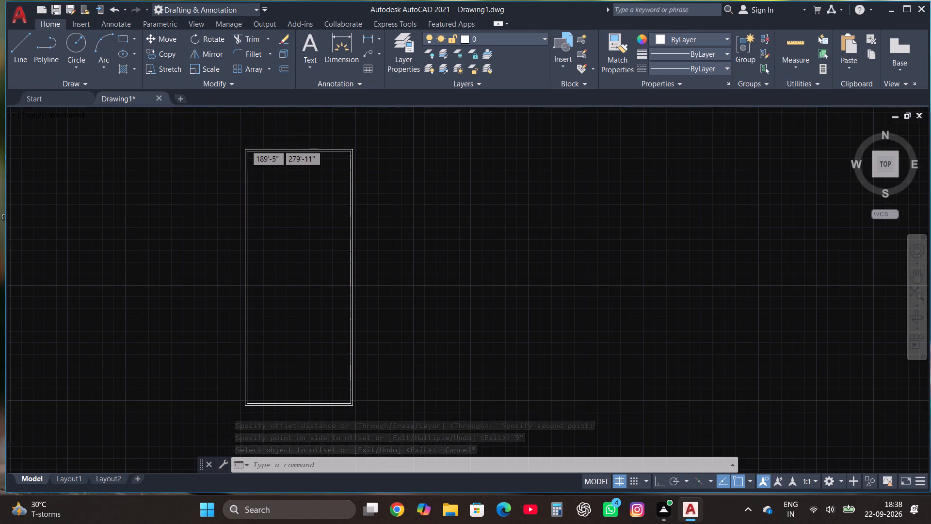
scroll(245, 145, up, 2)
click(18, 48)
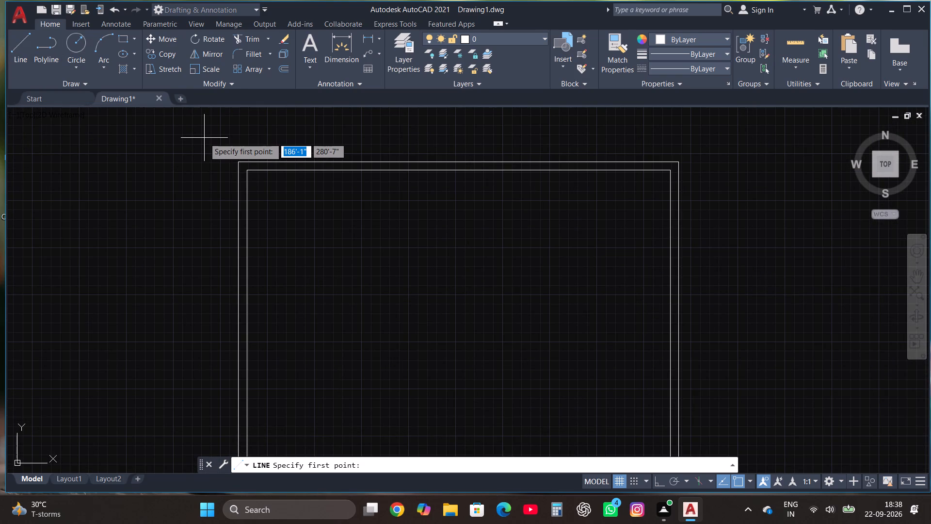
click(248, 171)
text(6')
text(6")
key(Return)
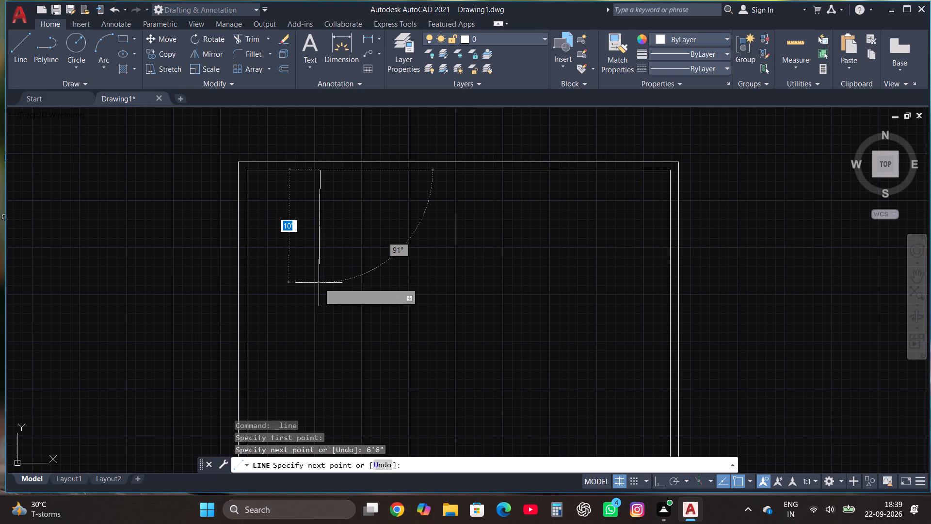
key(F8)
text(10')
key(Return)
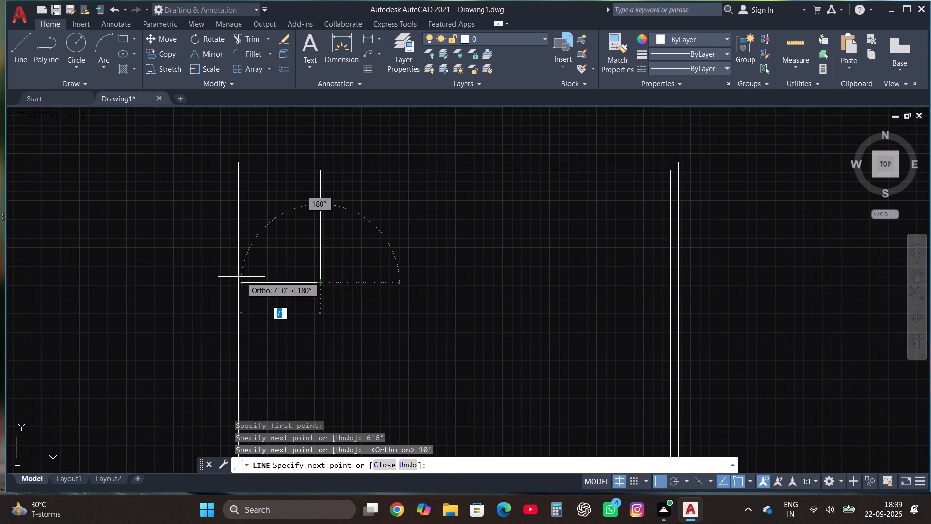
text(6'6")
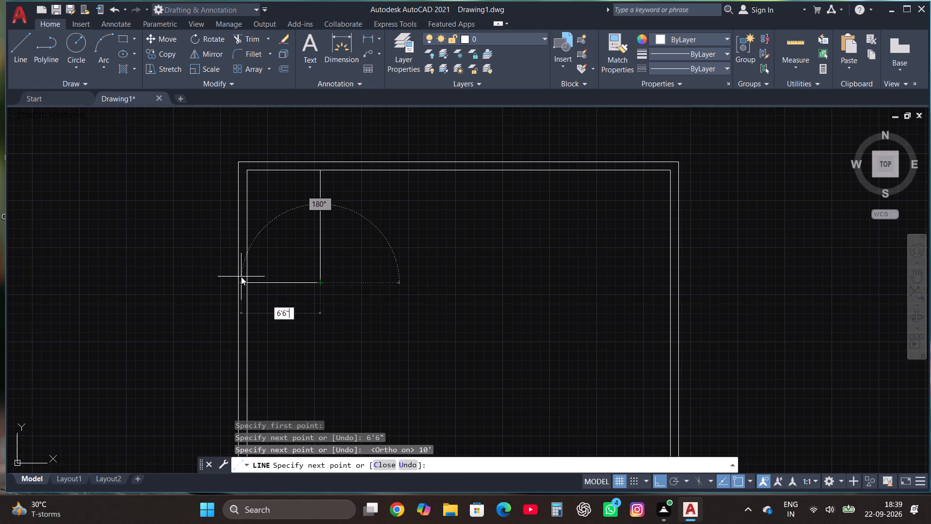
key(Return)
key(Escape)
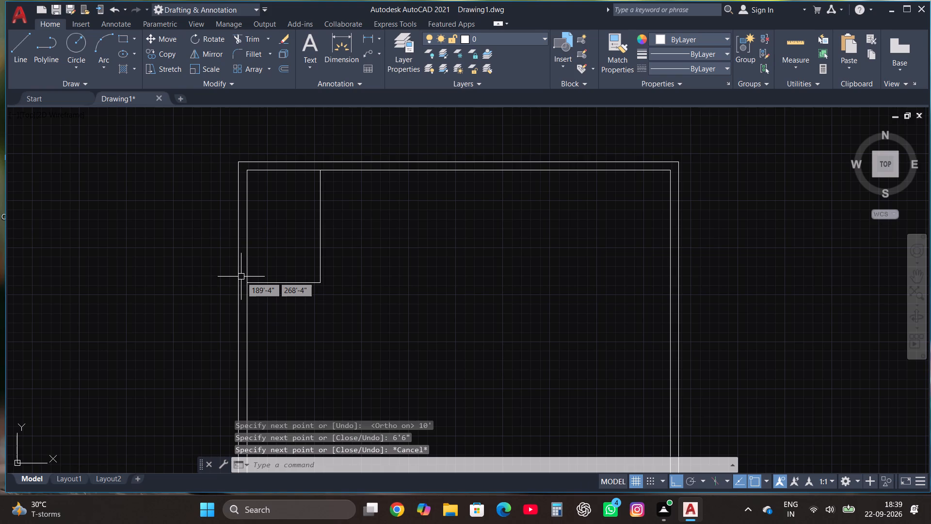
Offset the corner room's vertical and horizontal lines 4.5" outward to form its partition walls.
click(335, 324)
click(299, 245)
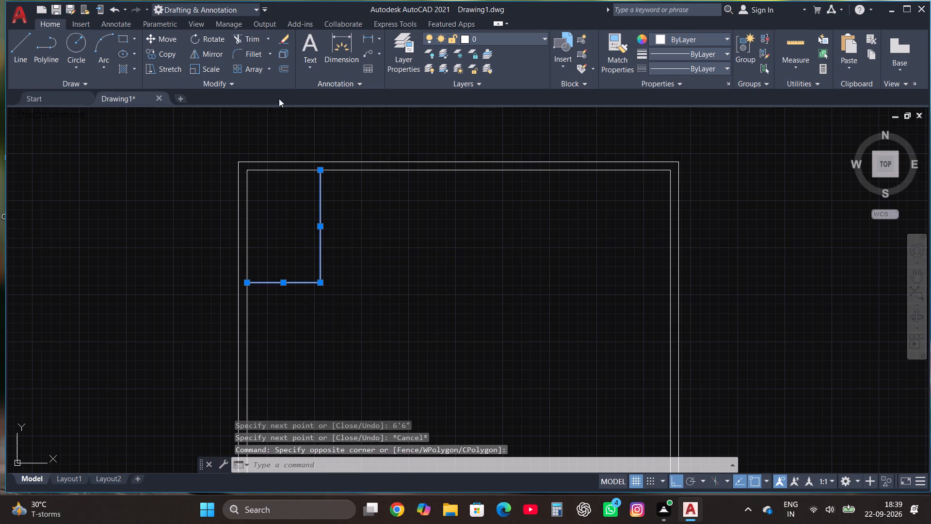
click(279, 70)
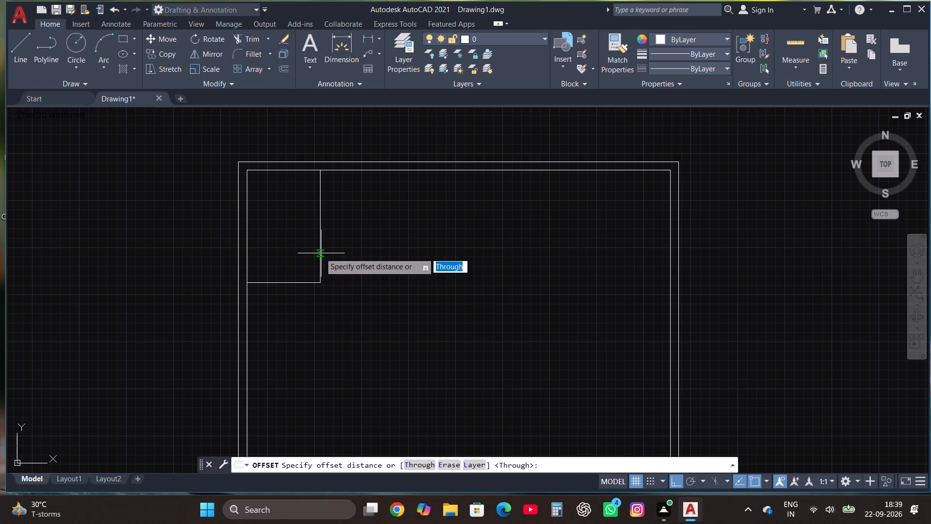
click(320, 253)
click(322, 253)
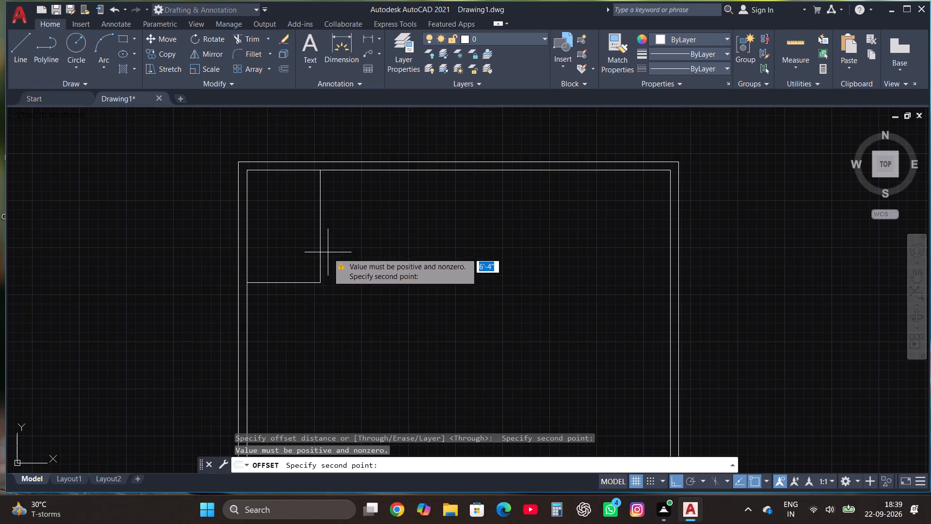
click(328, 253)
click(321, 249)
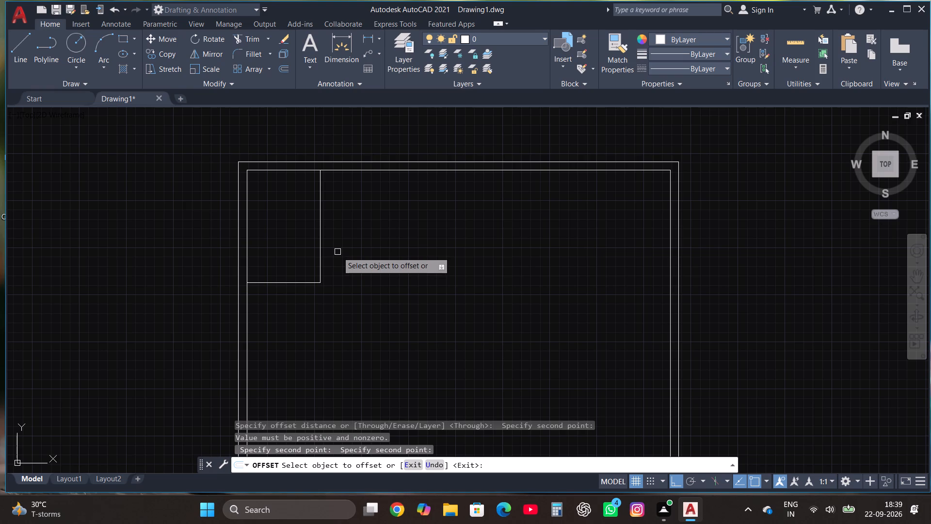
click(320, 235)
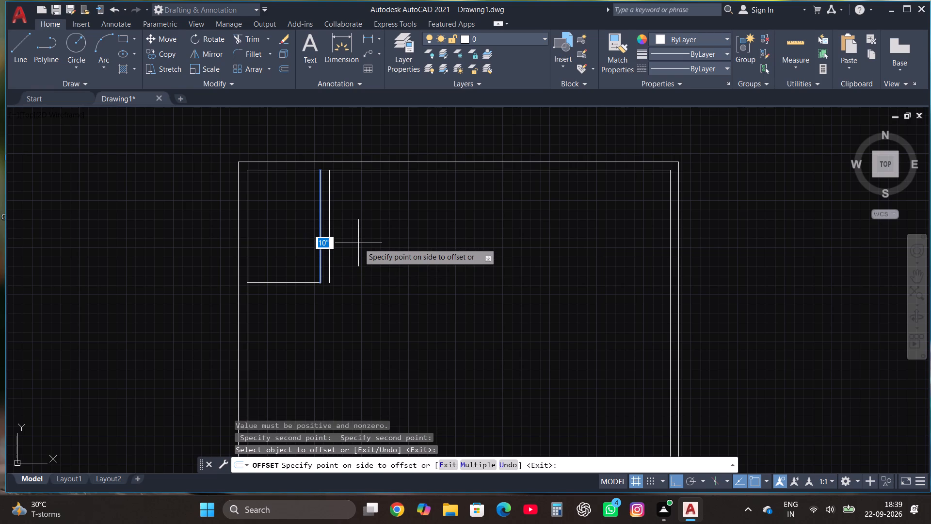
text(4.5")
key(Return)
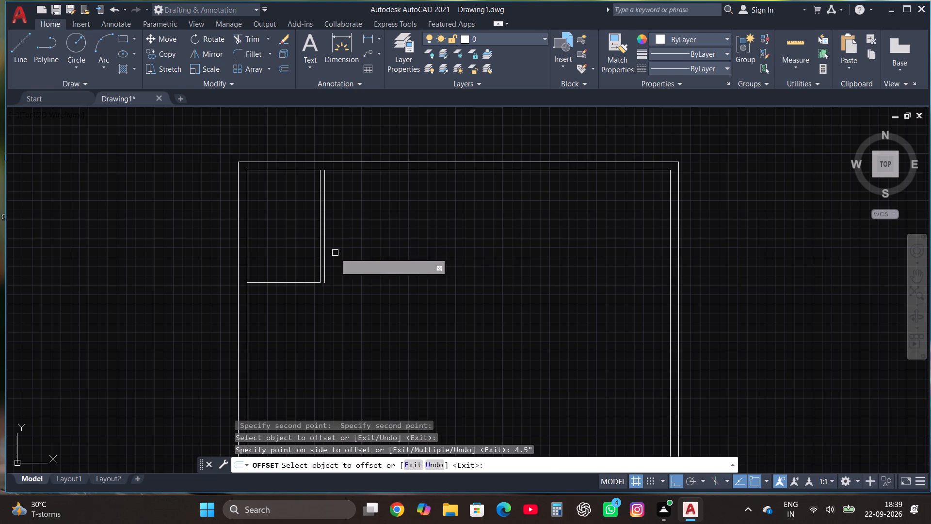
click(290, 284)
text(4.5")
key(Return)
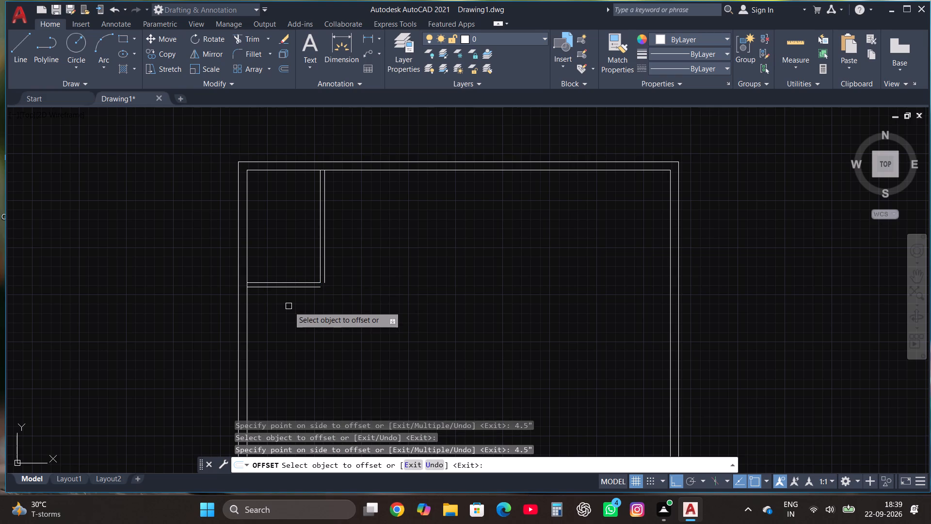
key(Escape)
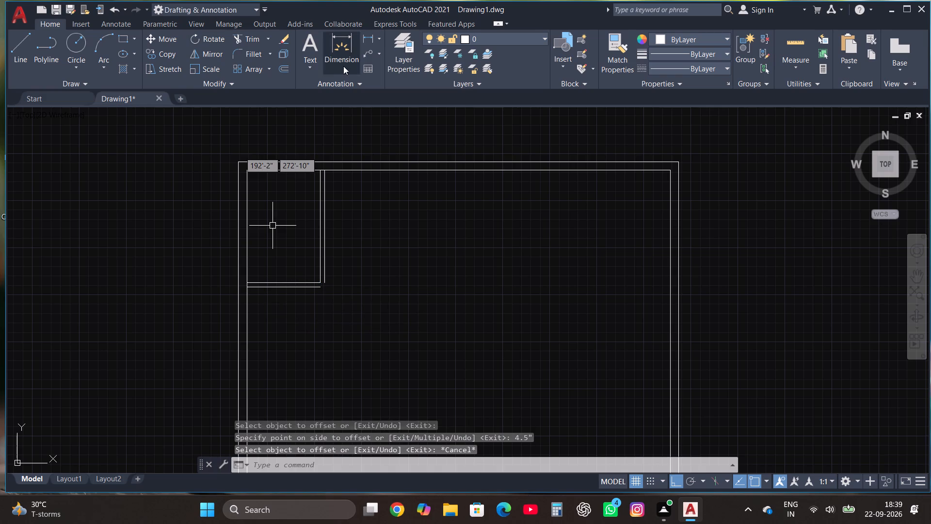
Fillet the two offset partition lines so they meet at the corner room's outer corner.
click(248, 47)
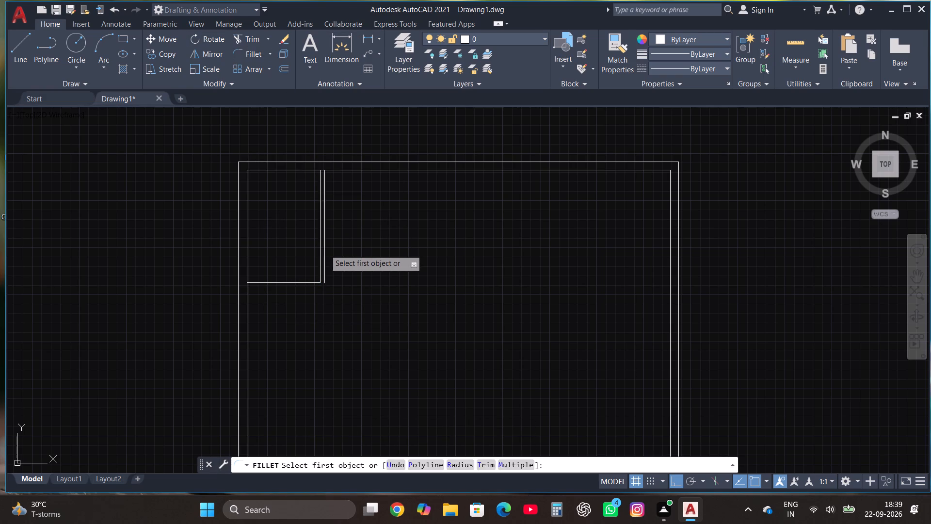
click(325, 249)
click(305, 289)
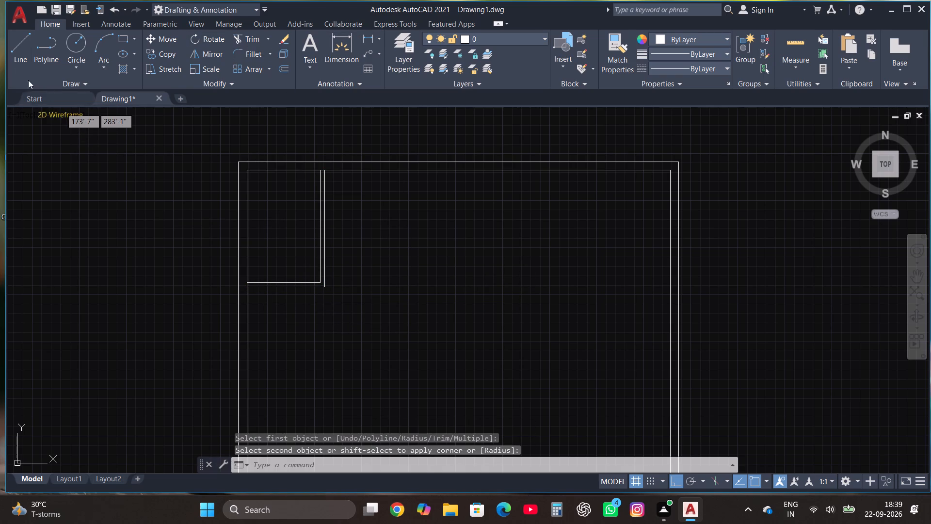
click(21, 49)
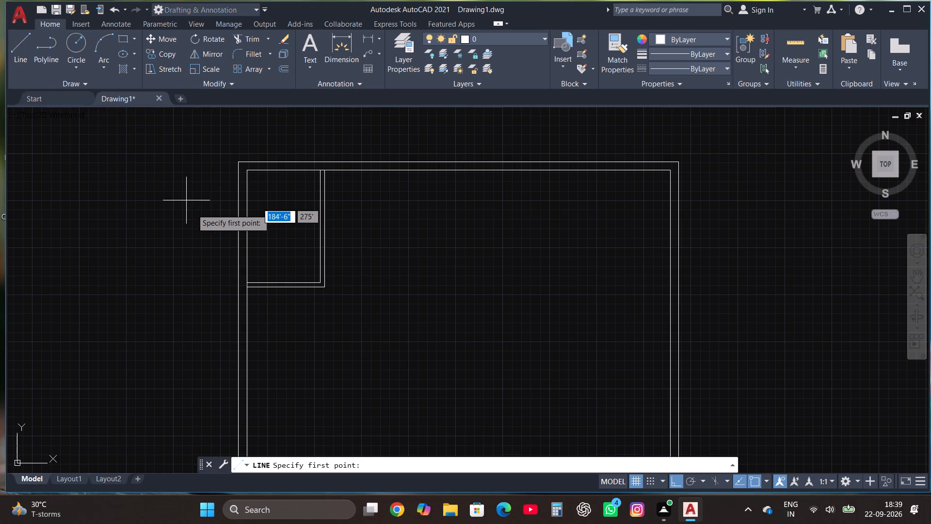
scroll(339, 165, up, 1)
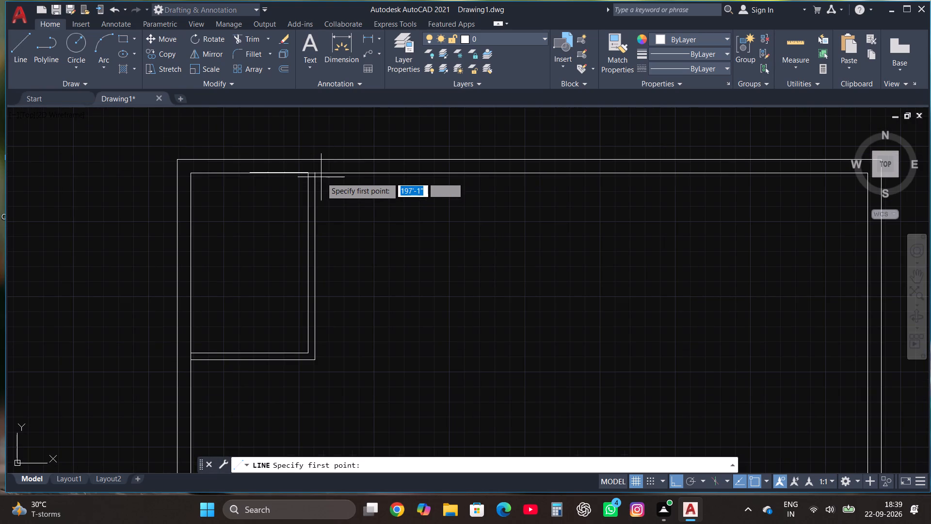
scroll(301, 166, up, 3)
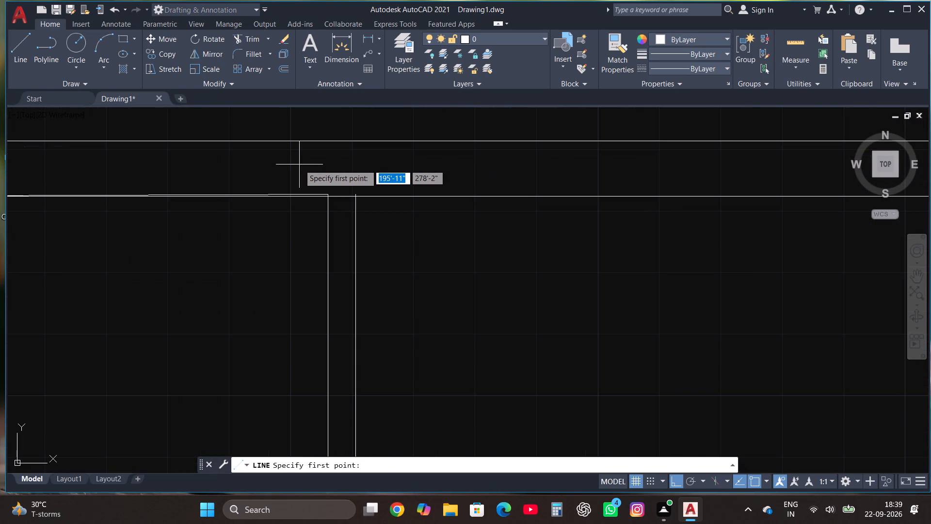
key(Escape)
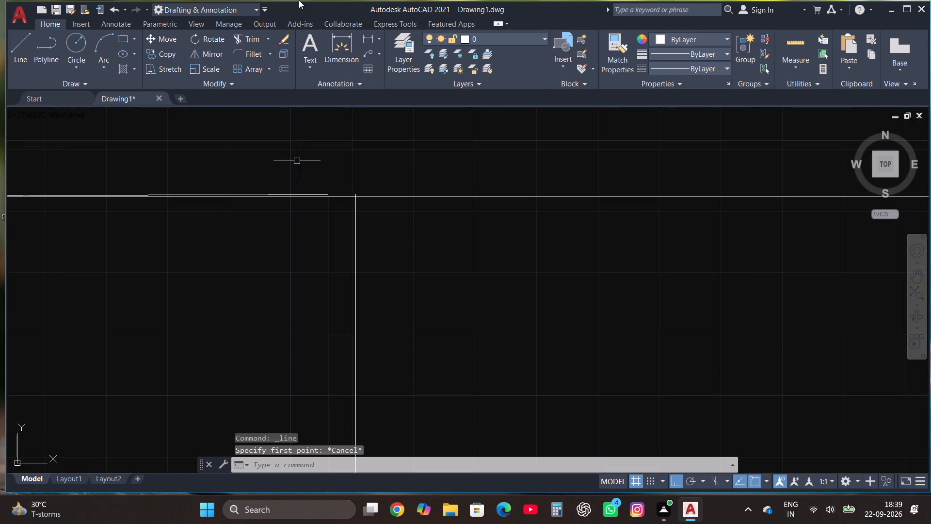
Trim the stray line along the top inner wall and both partition line ends projecting past that wall.
click(254, 46)
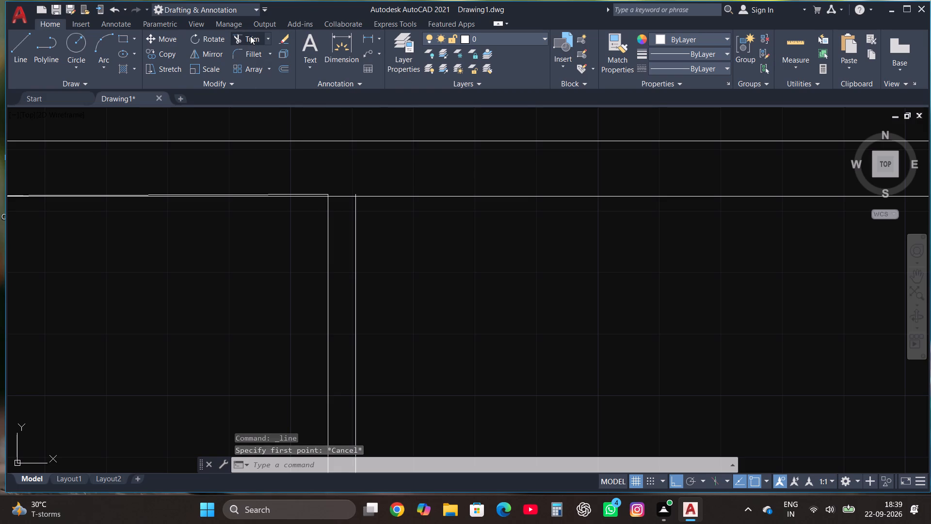
click(250, 36)
click(281, 193)
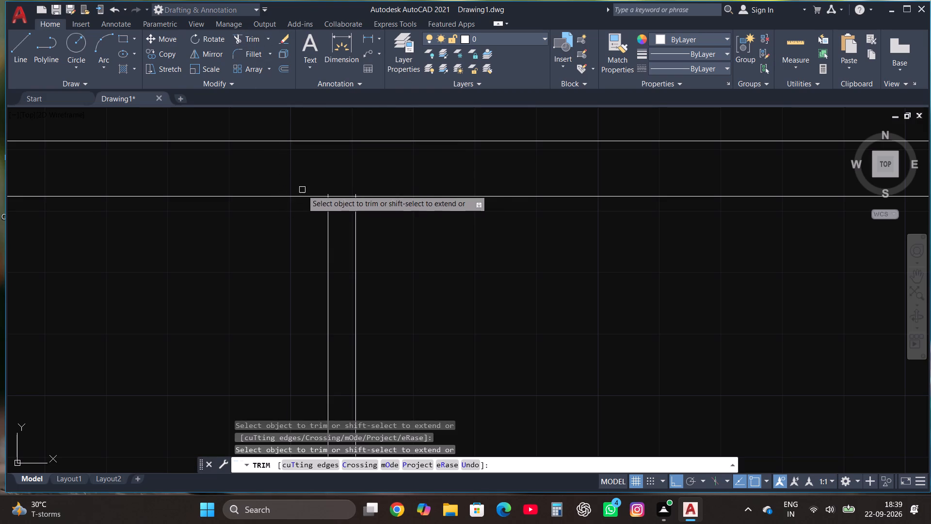
scroll(324, 190, up, 2)
click(330, 200)
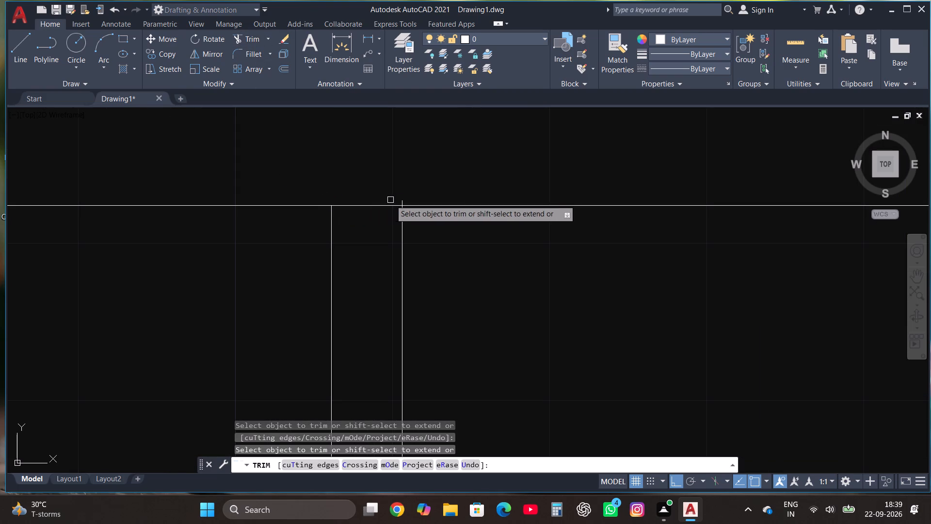
click(400, 199)
key(Escape)
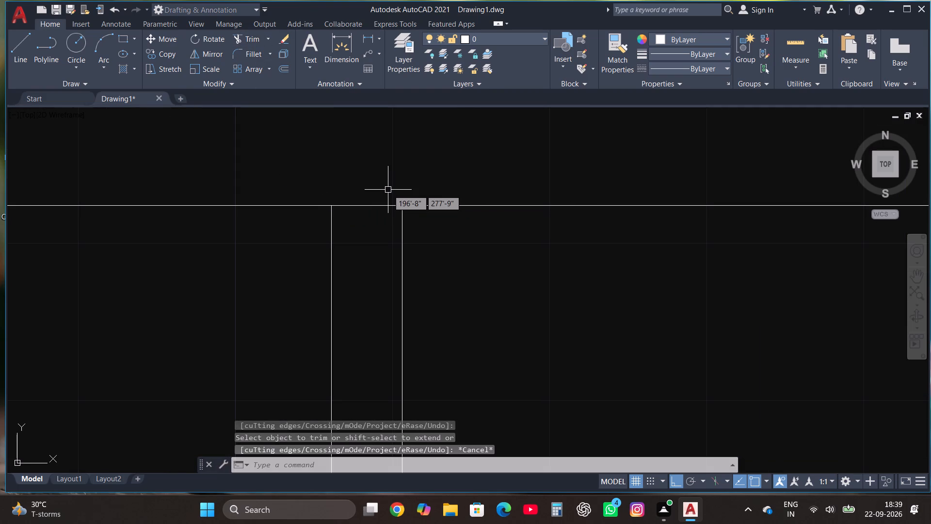
Draw a second room from the partition's top outer end with lines 9'3" across, 10' down and 9'3" back.
scroll(315, 187, down, 3)
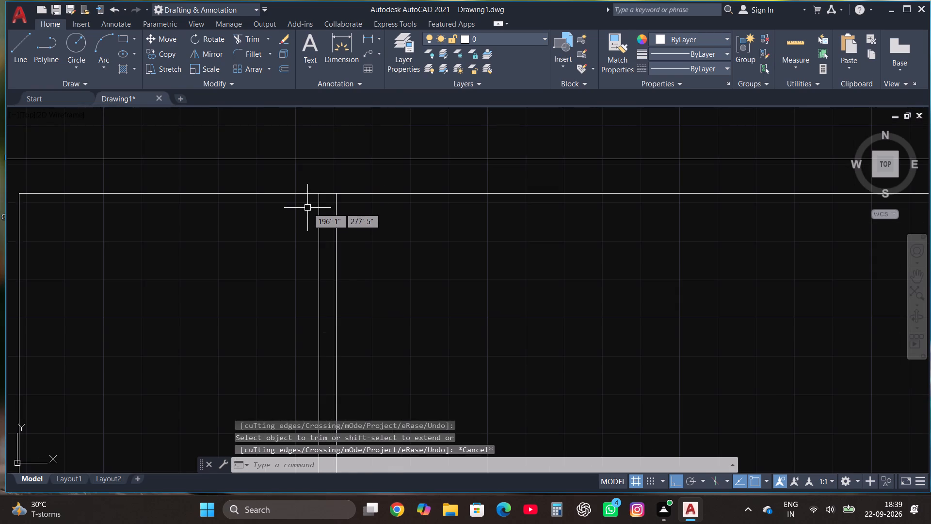
scroll(310, 212, down, 1)
click(25, 49)
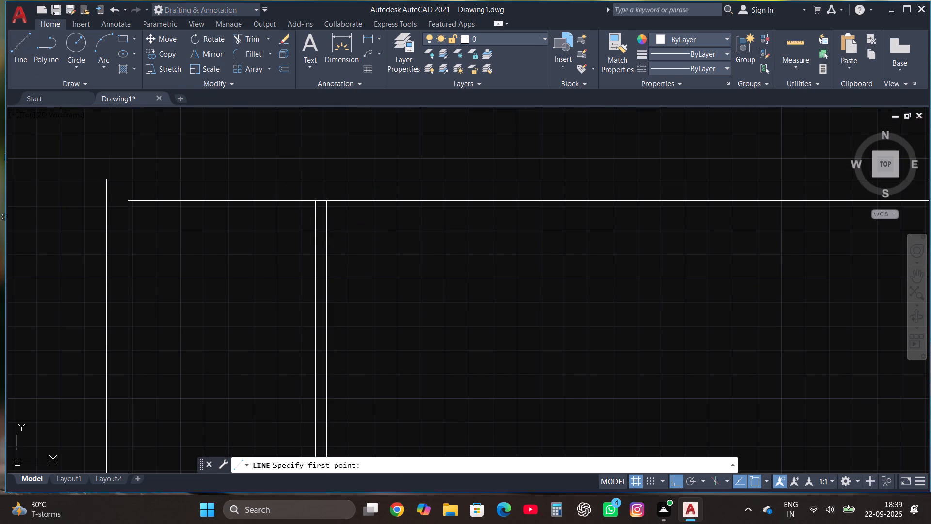
scroll(334, 220, up, 2)
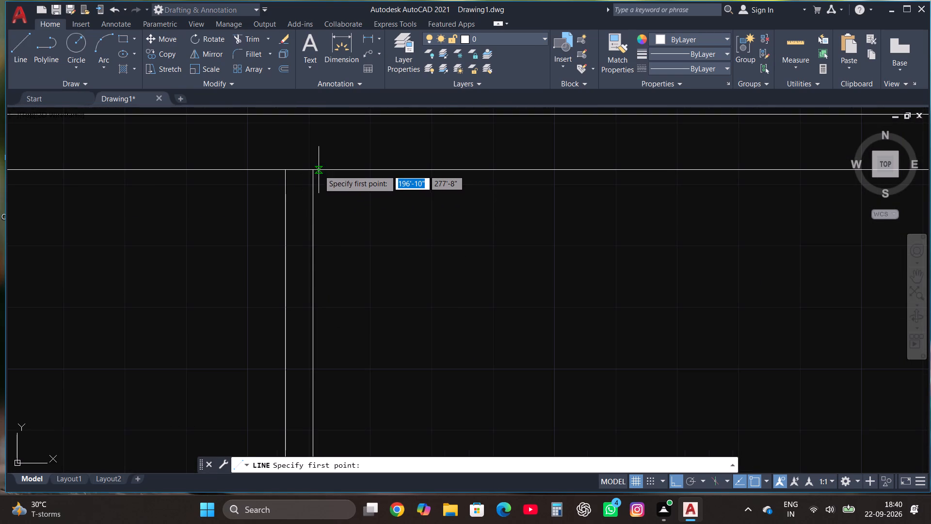
click(315, 170)
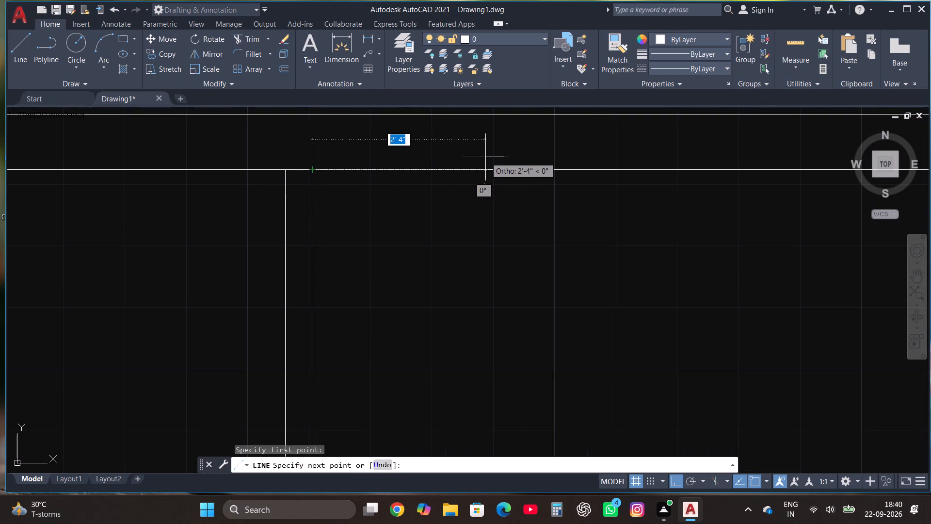
key(9)
text('3")
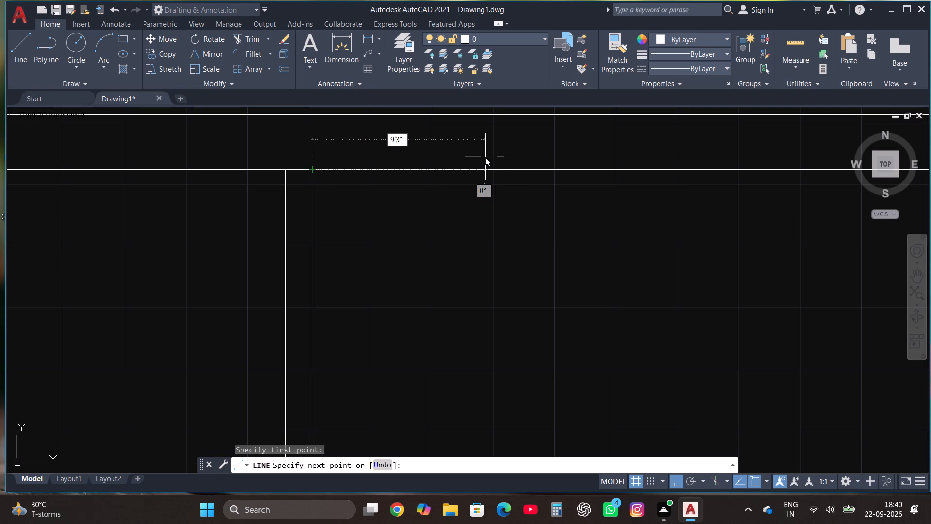
key(Return)
scroll(485, 157, down, 3)
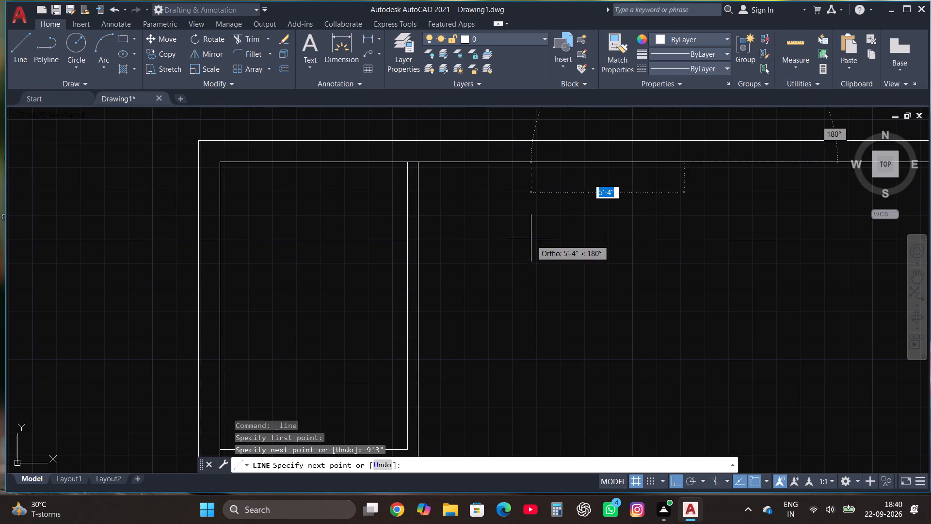
scroll(317, 270, down, 2)
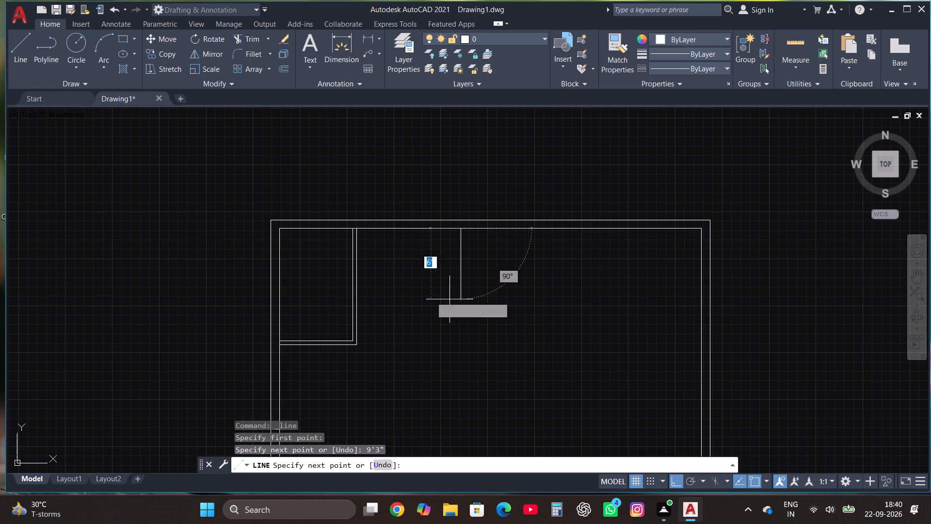
text(10')
key(Return)
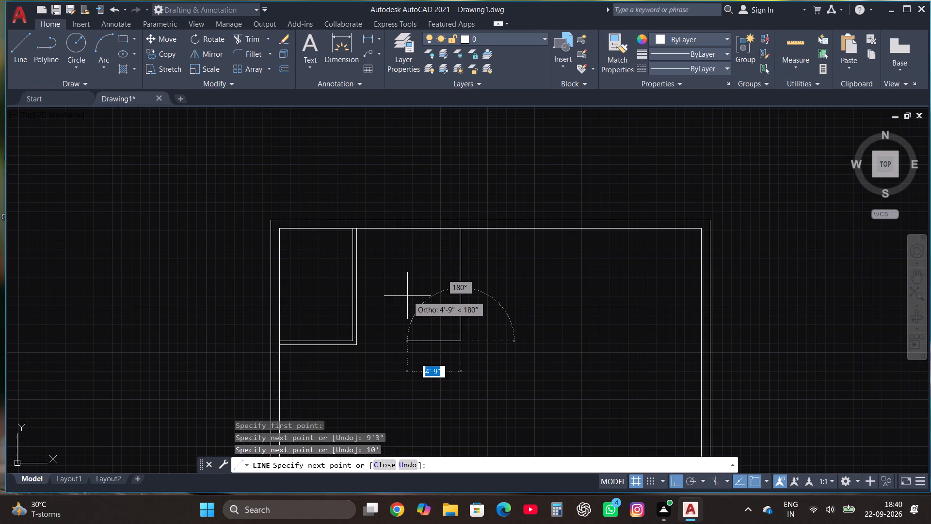
text(9'3")
key(Return)
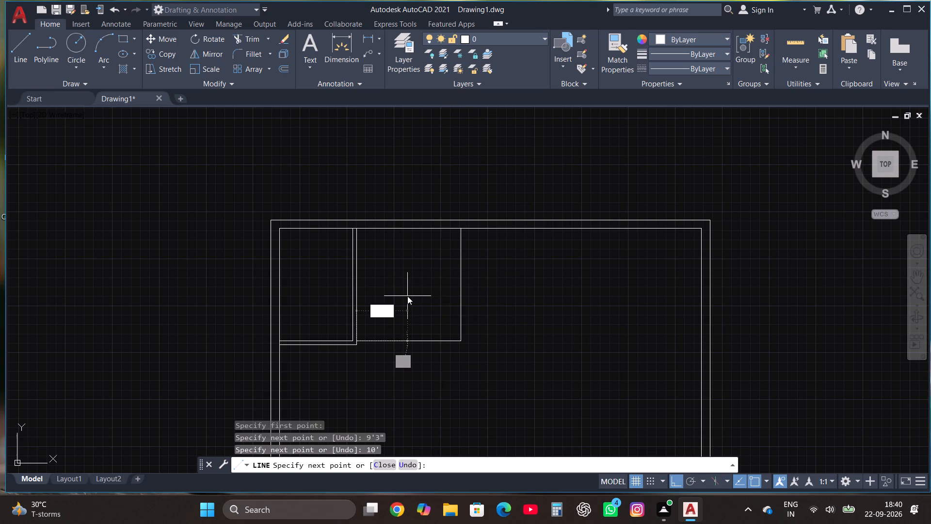
key(Escape)
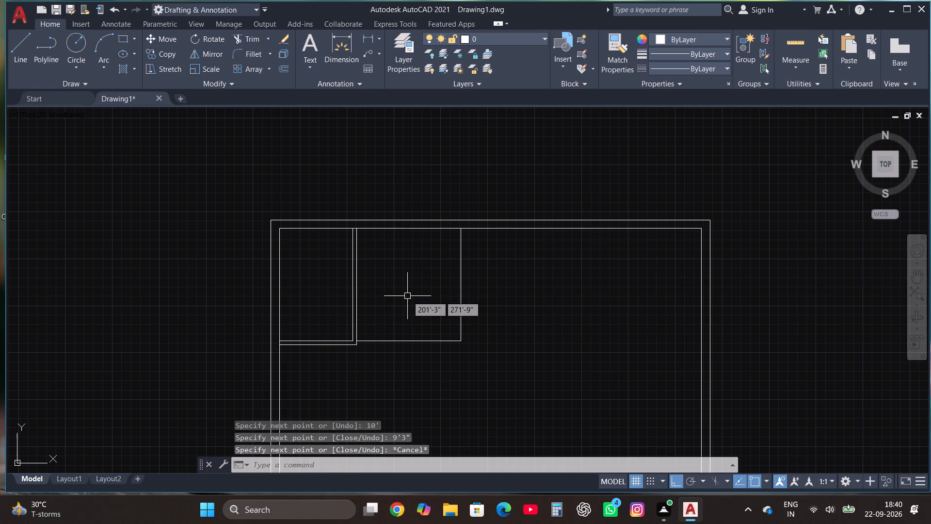
Offset the second room's far vertical line and bottom line 4.5" outward to form its partition walls.
drag(481, 353, 477, 353)
click(412, 324)
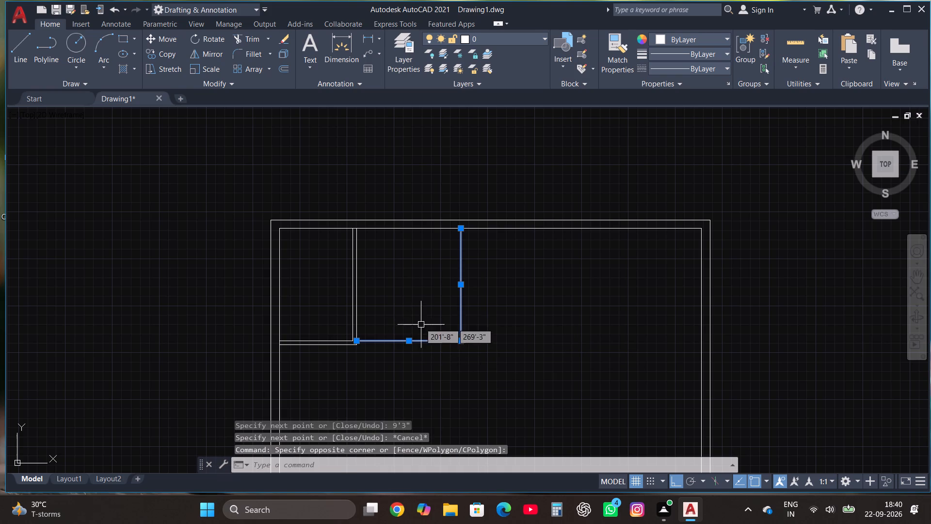
click(286, 70)
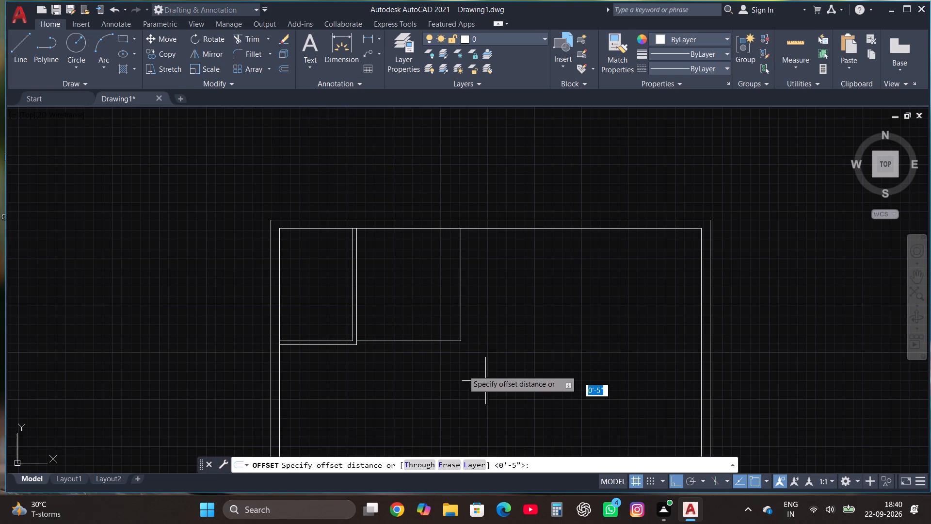
click(461, 332)
click(465, 330)
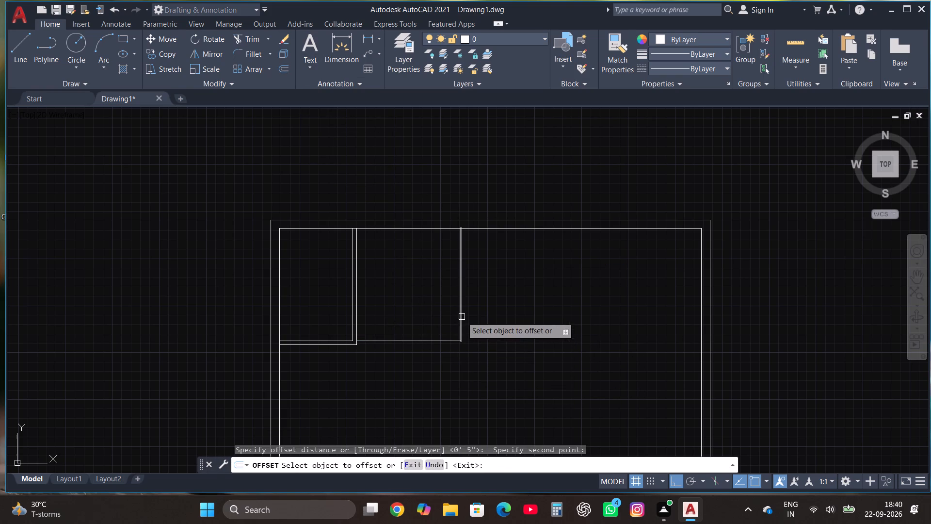
click(462, 317)
text(4.5")
key(Return)
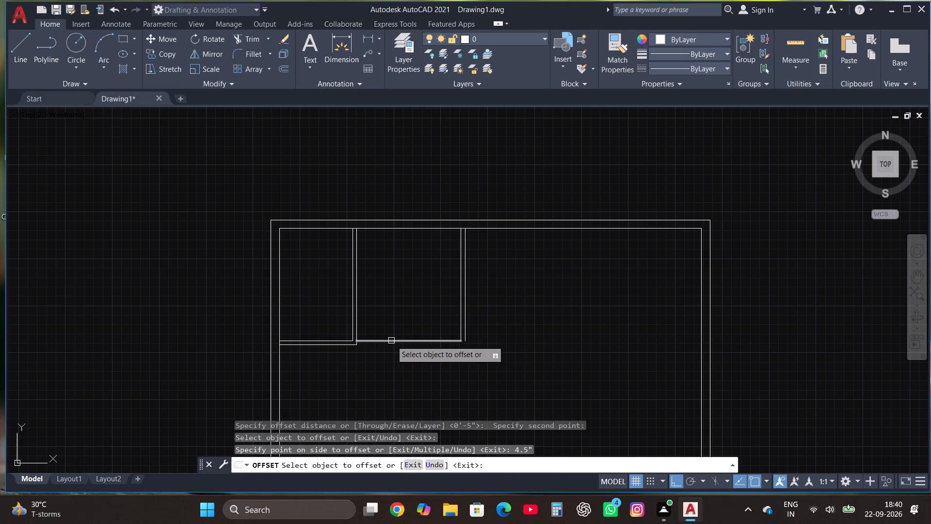
click(391, 341)
text(4.5")
key(Return)
key(Escape)
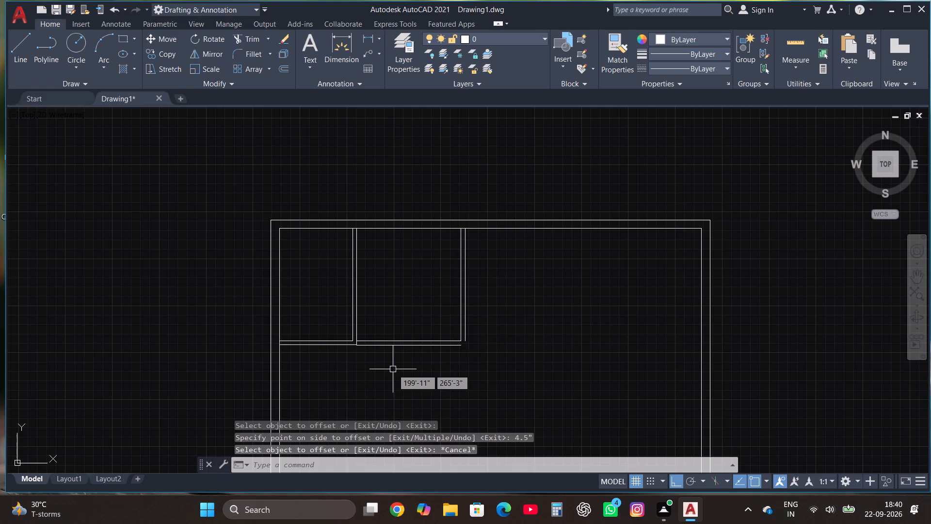
Fillet the second room's two offset partition lines so they meet at its lower outer corner.
click(241, 55)
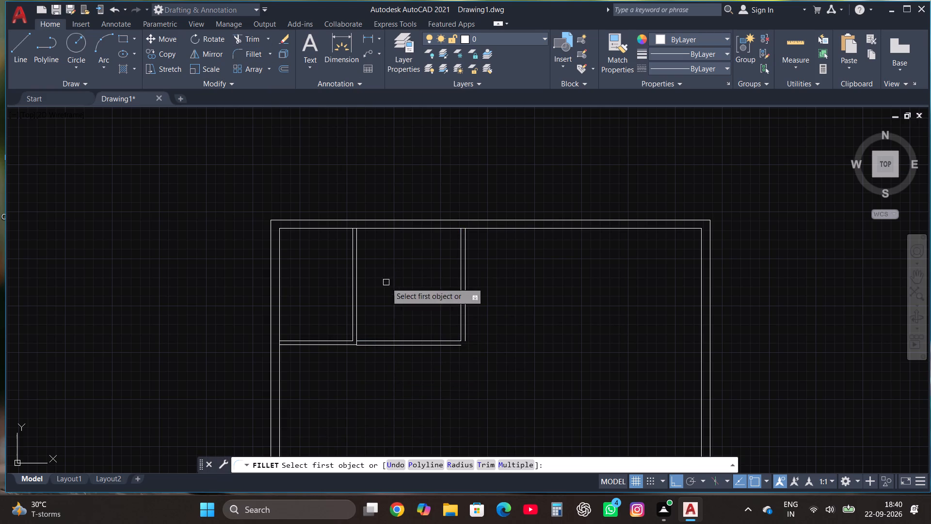
scroll(444, 350, up, 1)
click(453, 345)
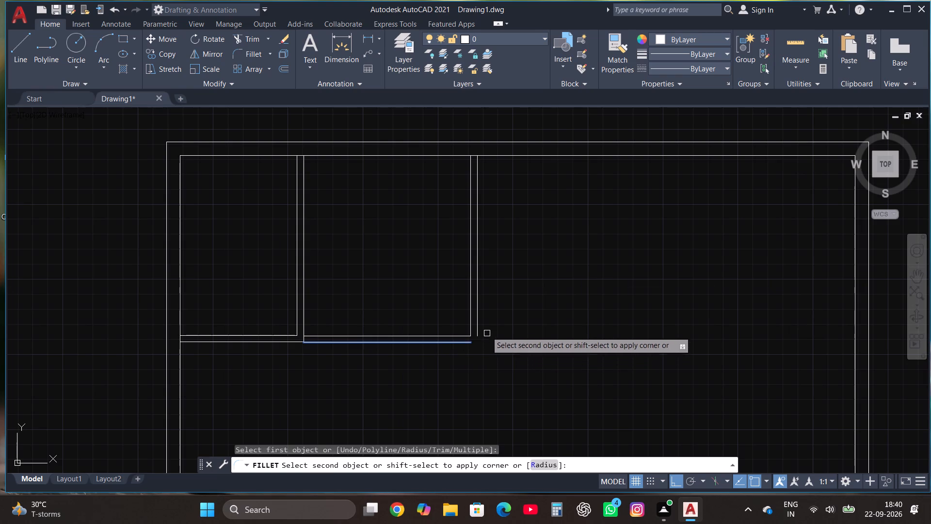
click(479, 321)
key(Escape)
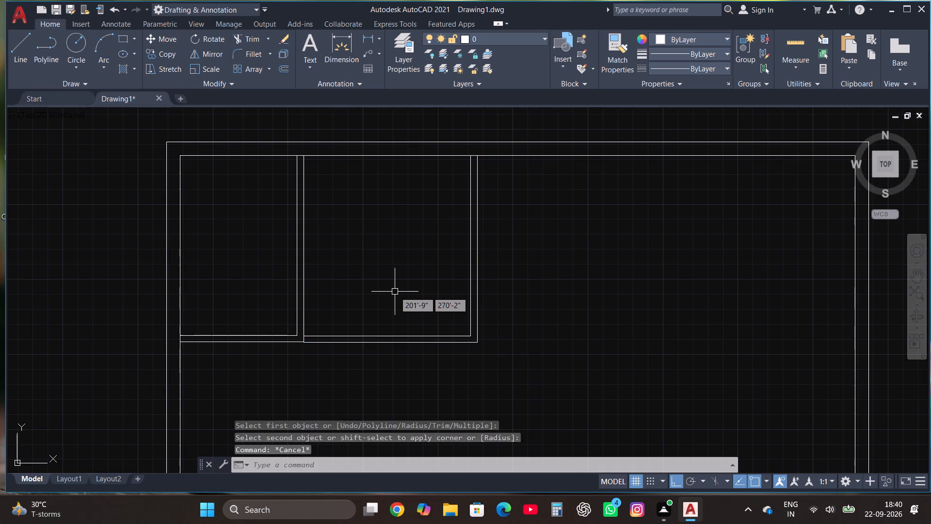
Trim the short vertical line crossing the bottom partition at the junction between the two rooms.
click(257, 41)
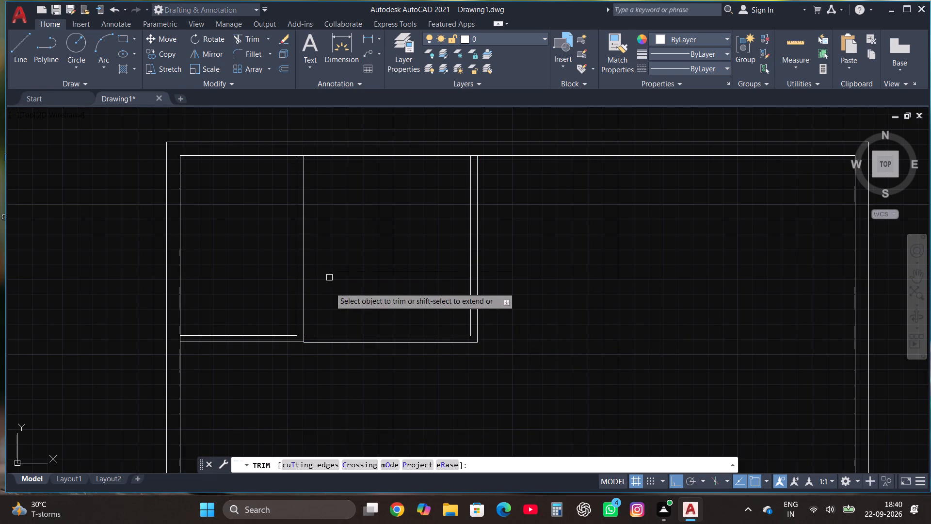
scroll(300, 334, up, 2)
click(309, 348)
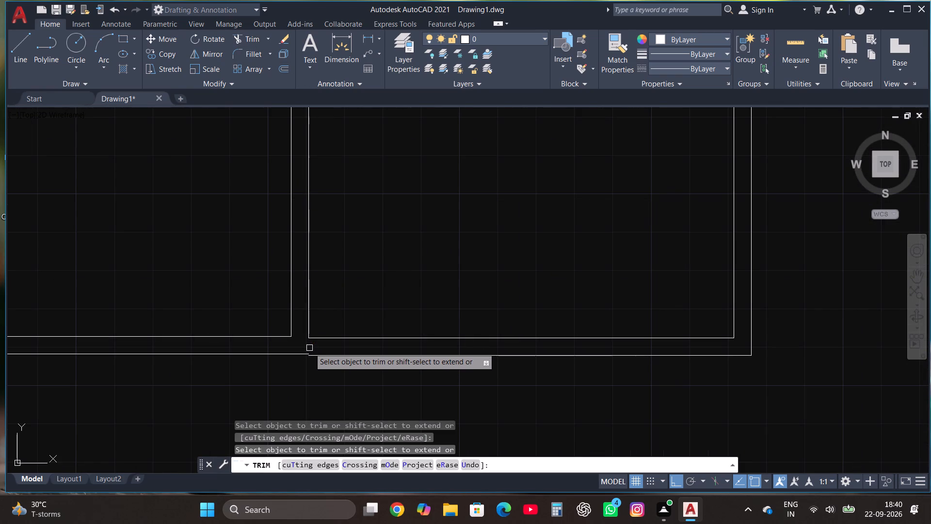
scroll(310, 351, down, 3)
key(Escape)
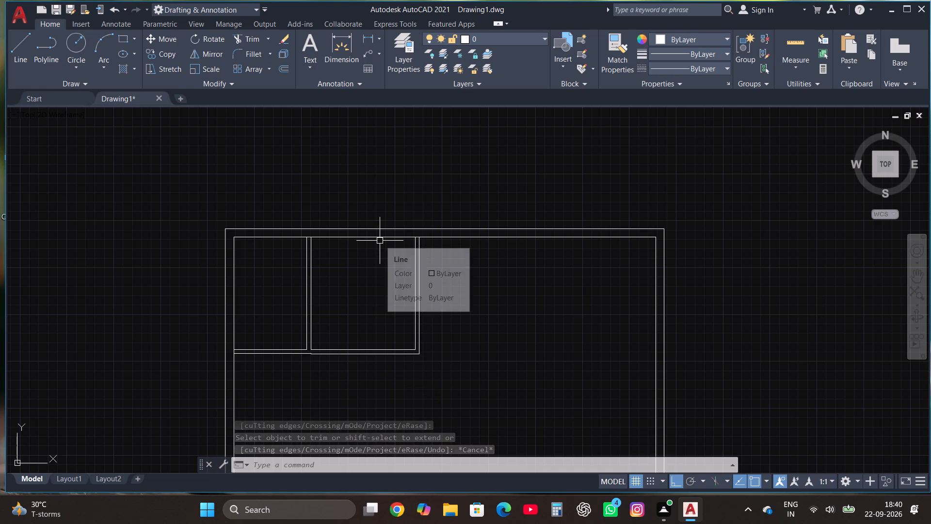
Draw a small room below the second room's bottom partition, aligned with its right inner wall line: 4' down, 5'6" left and 4' up.
click(16, 45)
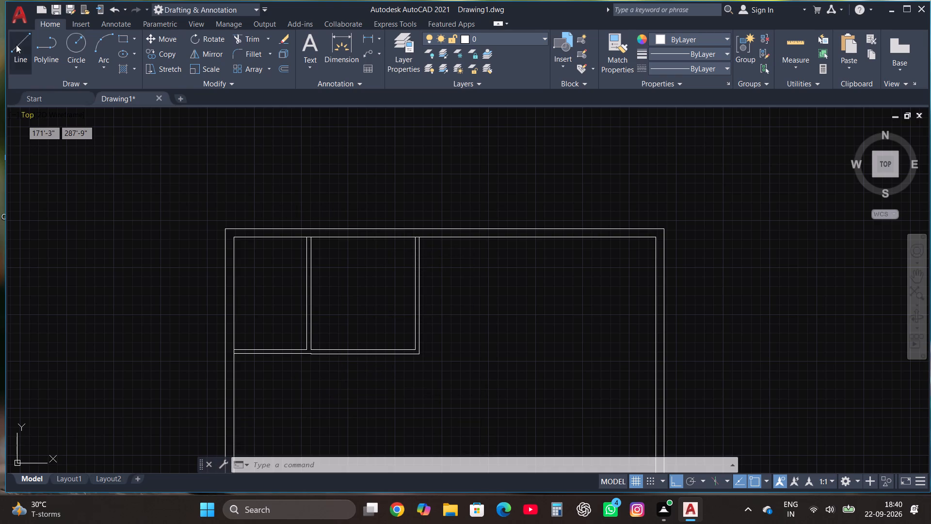
scroll(440, 403, up, 2)
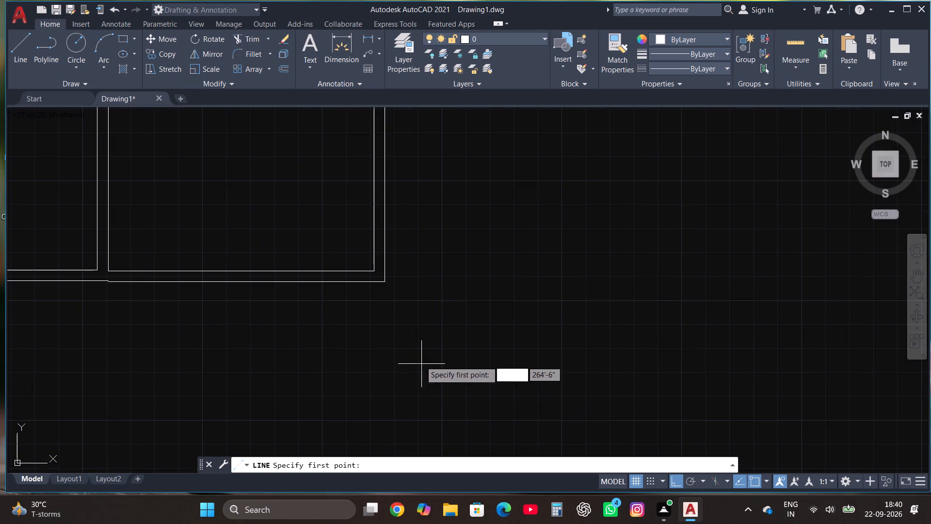
click(375, 283)
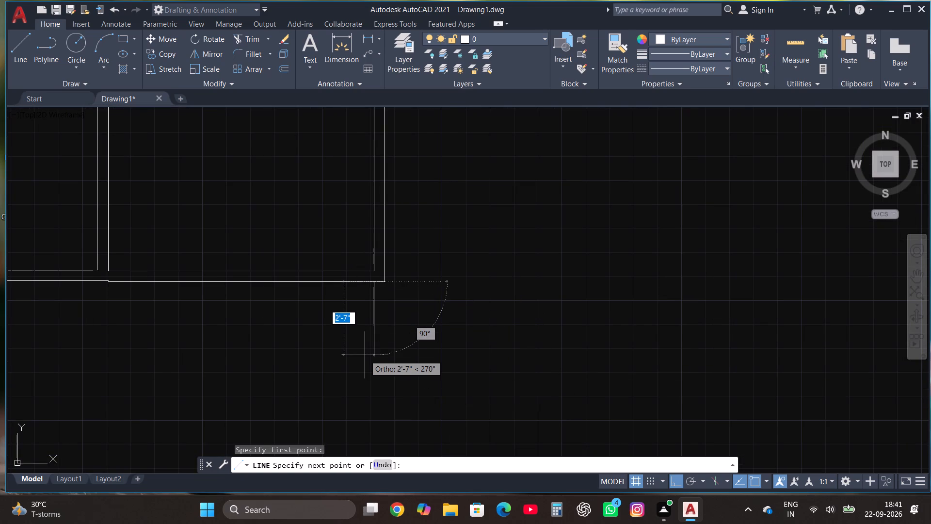
text(4')
key(Return)
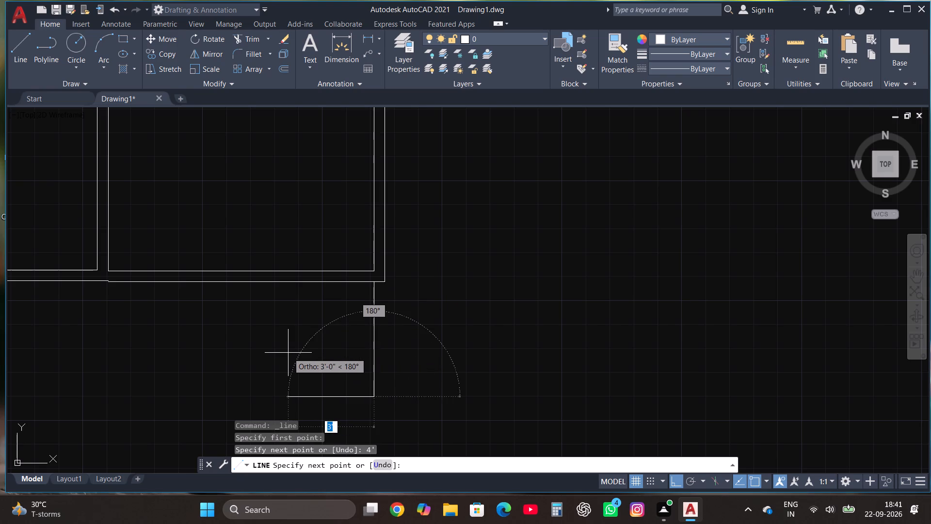
text(5'6")
key(Return)
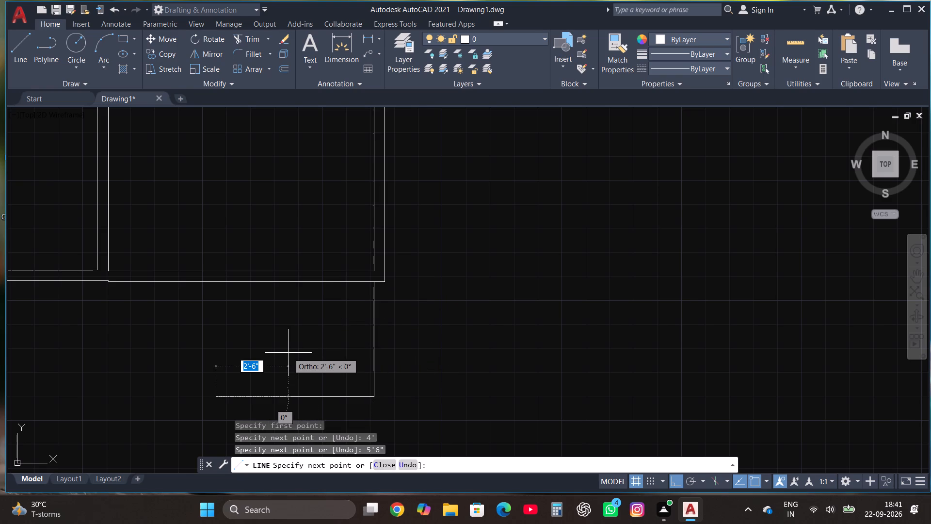
text(4')
key(Return)
key(Escape)
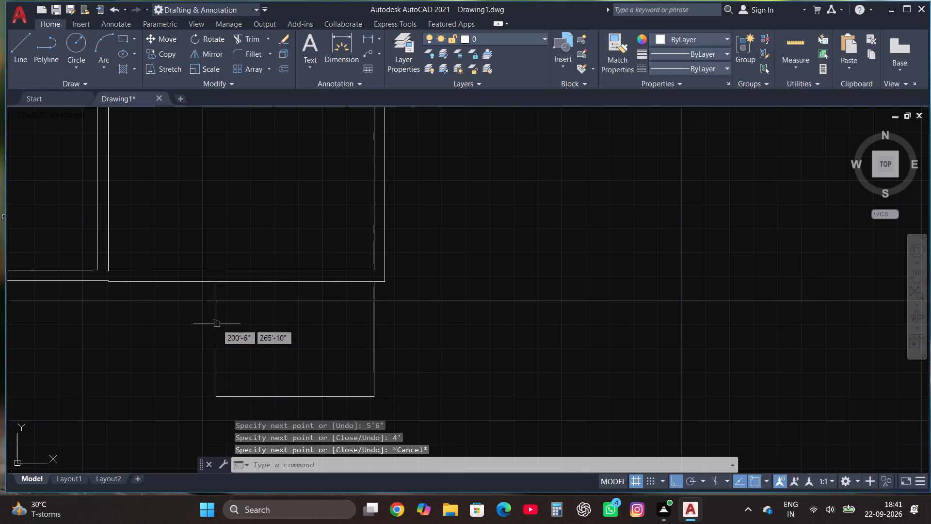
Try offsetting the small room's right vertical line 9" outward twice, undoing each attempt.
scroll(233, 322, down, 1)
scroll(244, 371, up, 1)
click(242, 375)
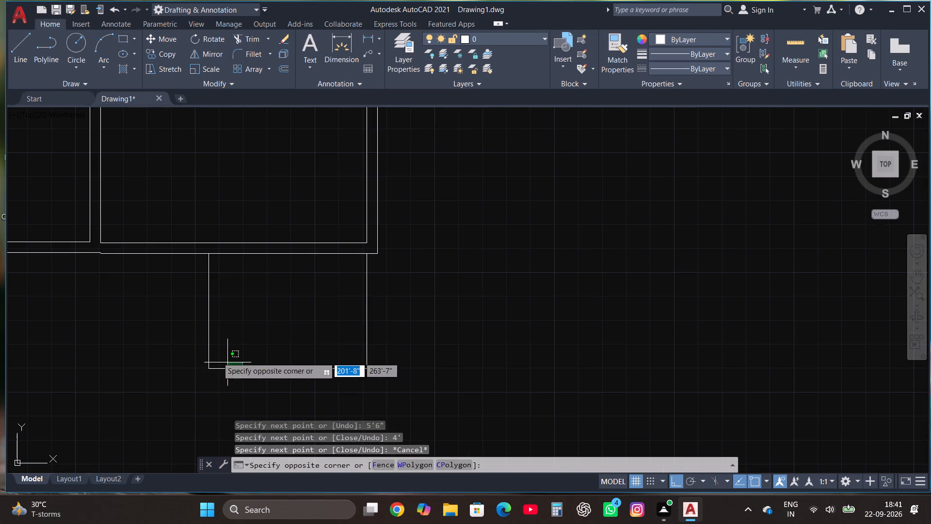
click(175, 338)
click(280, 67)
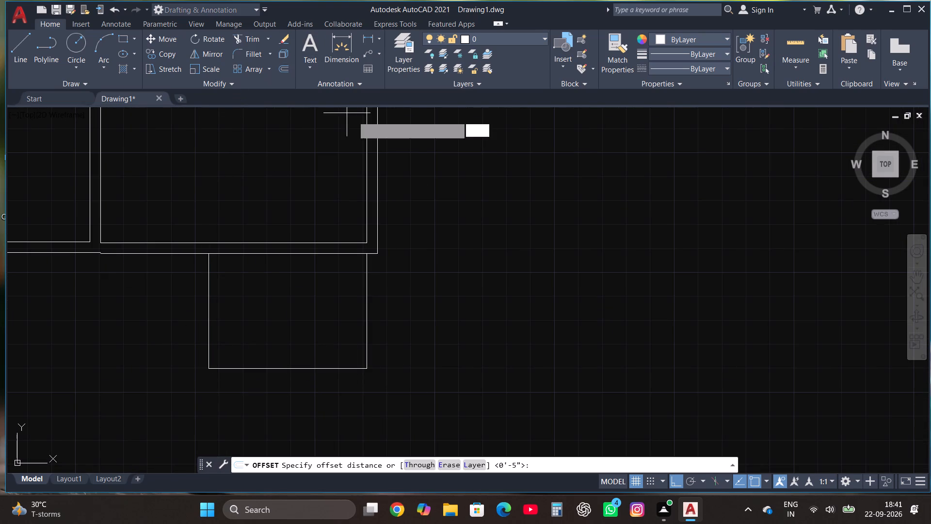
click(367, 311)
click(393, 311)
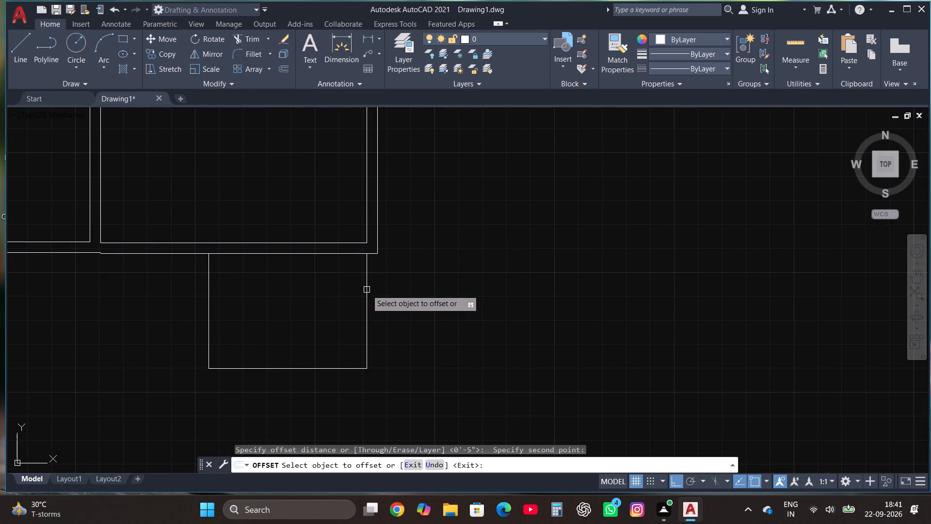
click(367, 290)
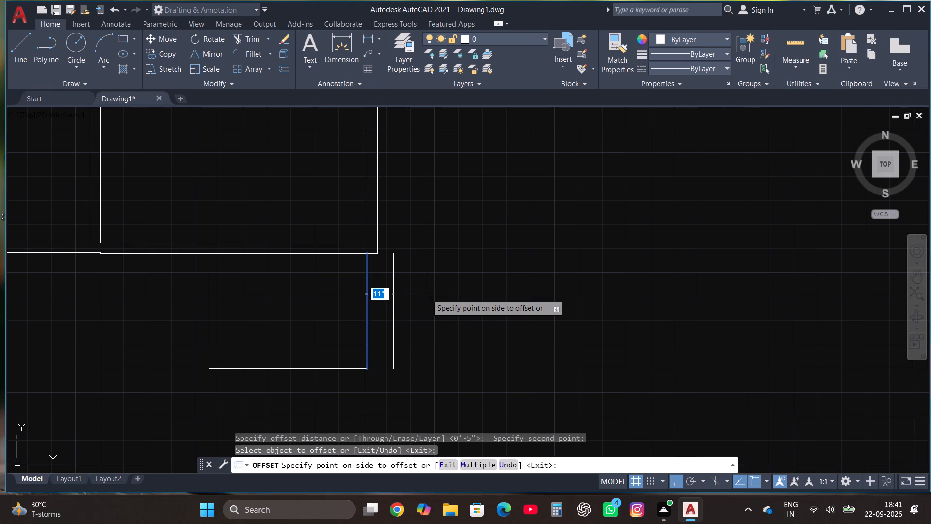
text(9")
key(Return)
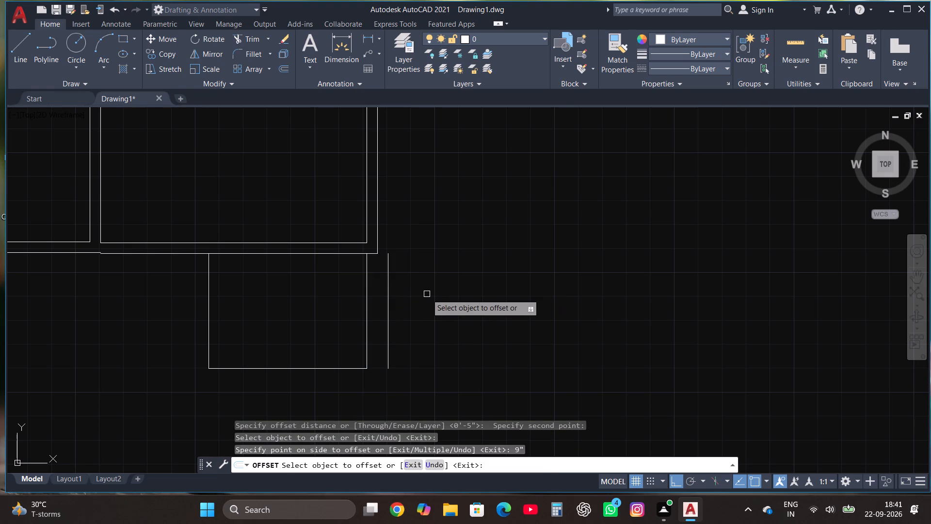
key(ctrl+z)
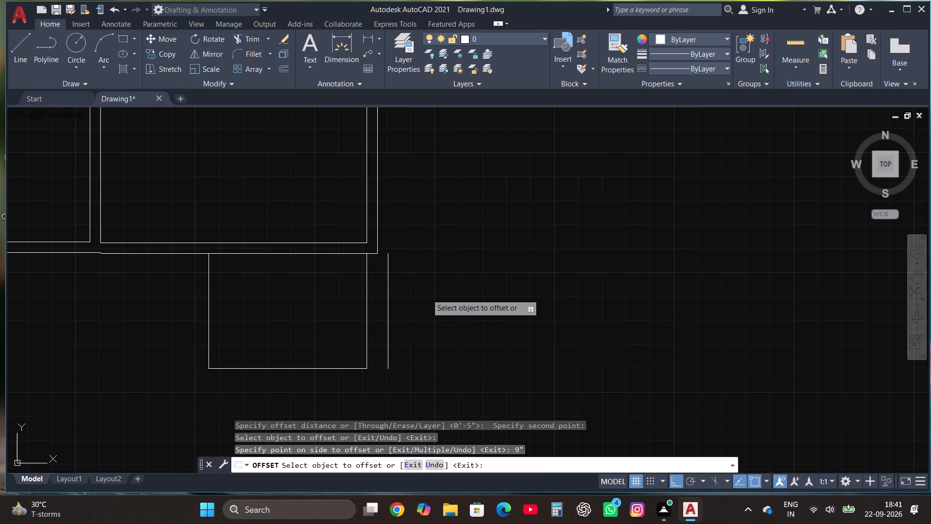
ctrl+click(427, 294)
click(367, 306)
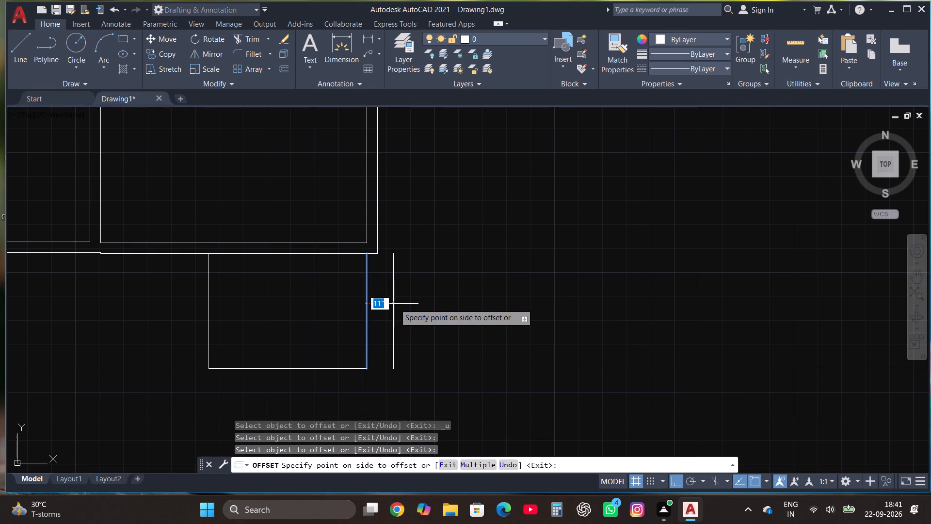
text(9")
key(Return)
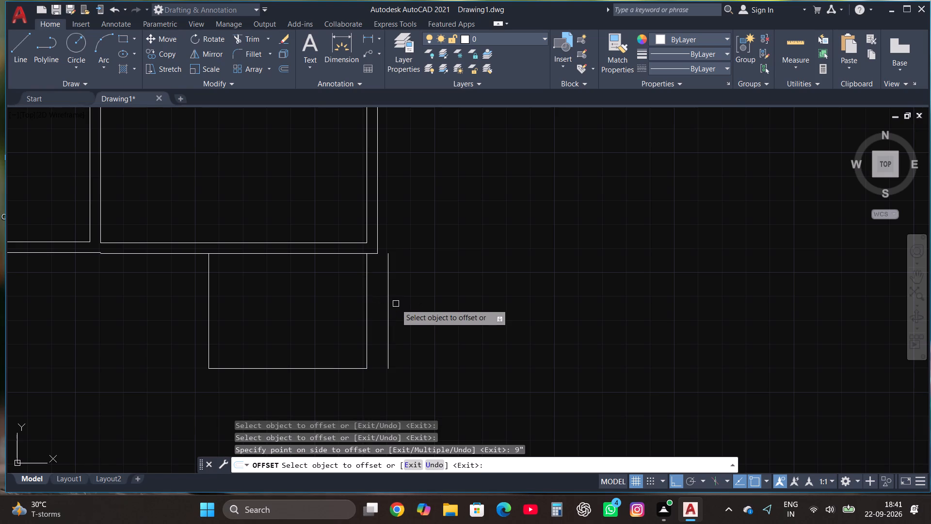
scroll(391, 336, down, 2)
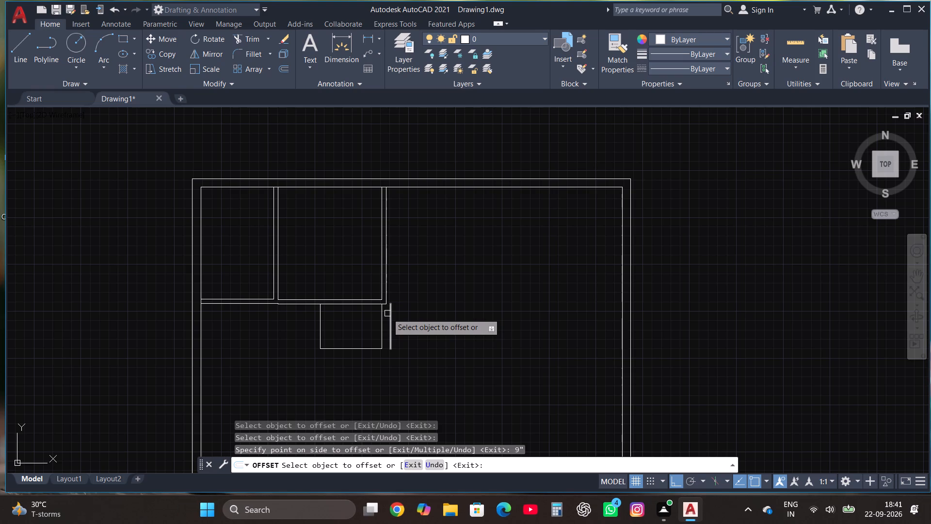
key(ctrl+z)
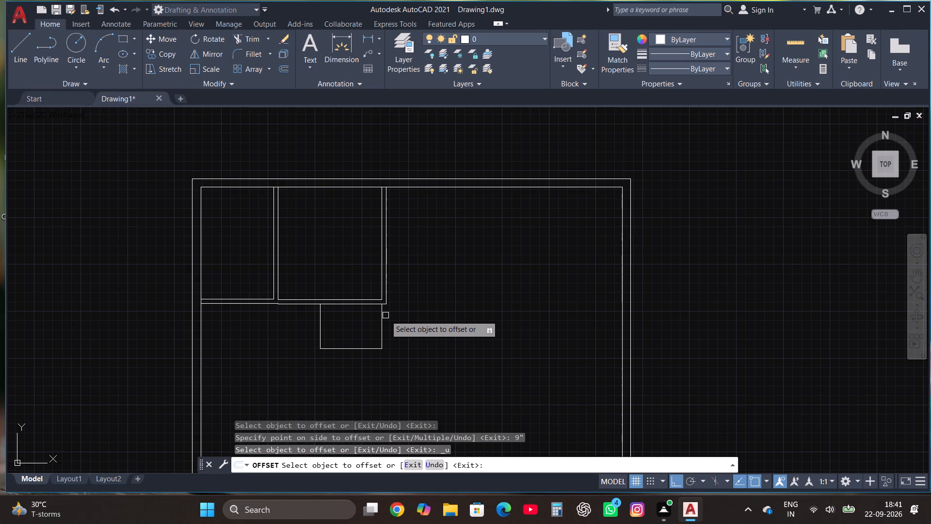
Offset the small room's right, bottom and left lines 4.5" outward to form its partition walls.
click(379, 327)
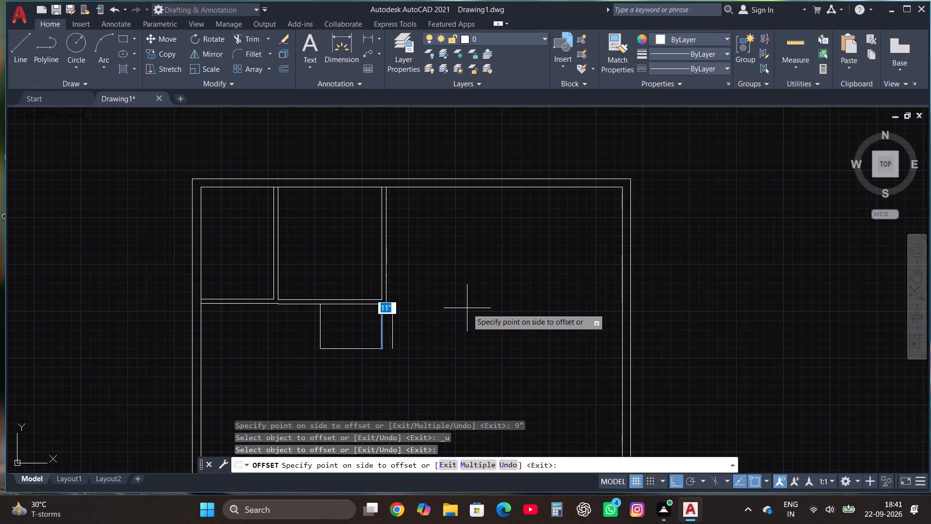
text(4.5")
key(Return)
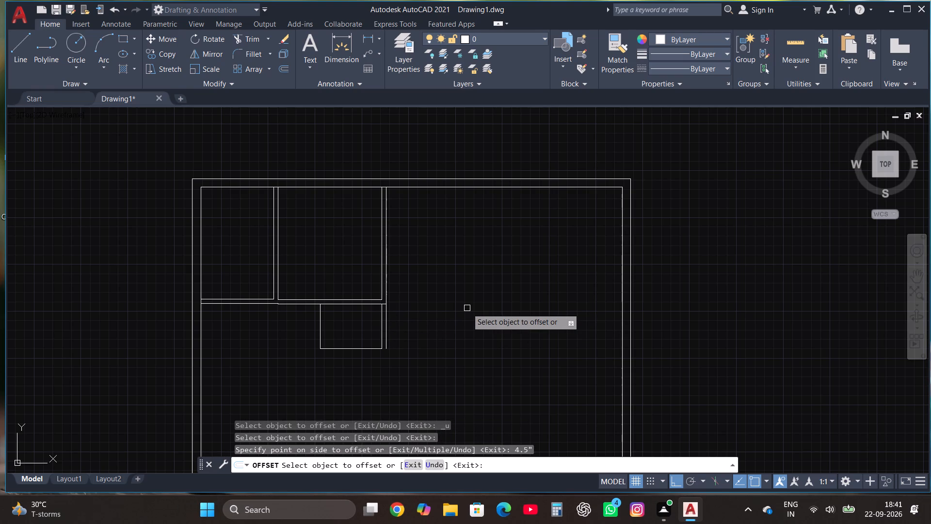
click(366, 347)
text(4.5")
key(Return)
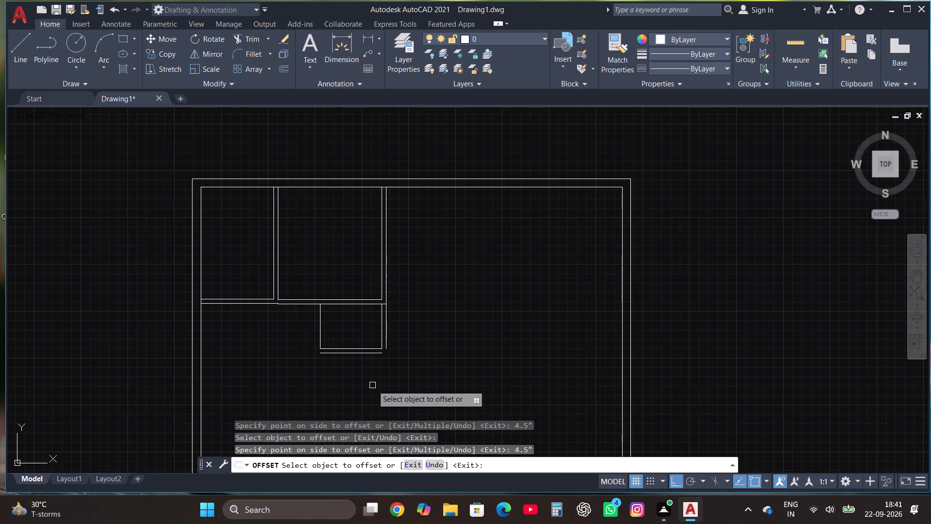
click(319, 323)
text(4.5")
key(Return)
key(Escape)
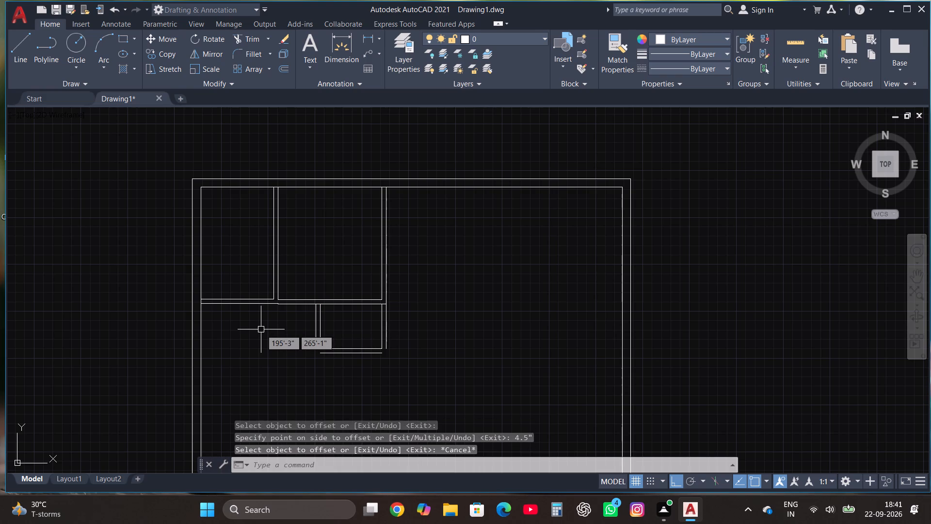
Fillet the small room's offset lines so they meet at both lower outer corners.
scroll(335, 382, up, 2)
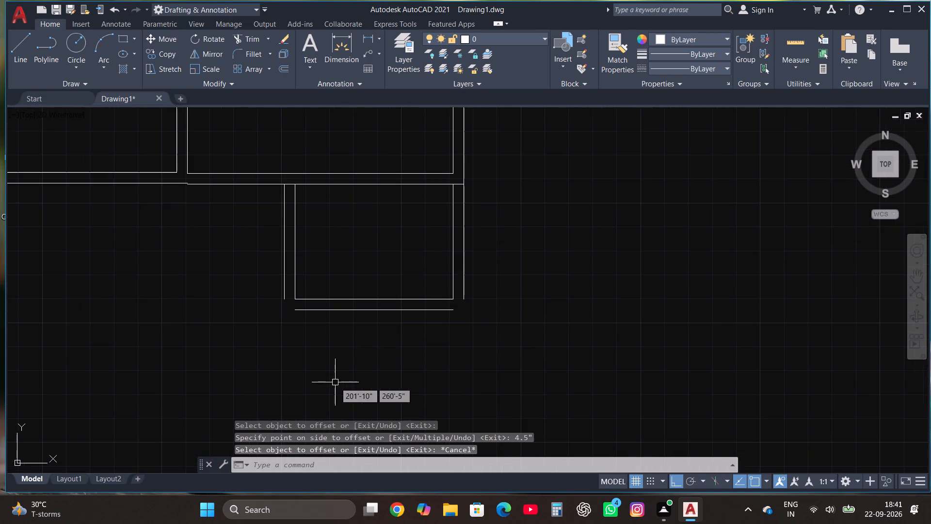
click(249, 50)
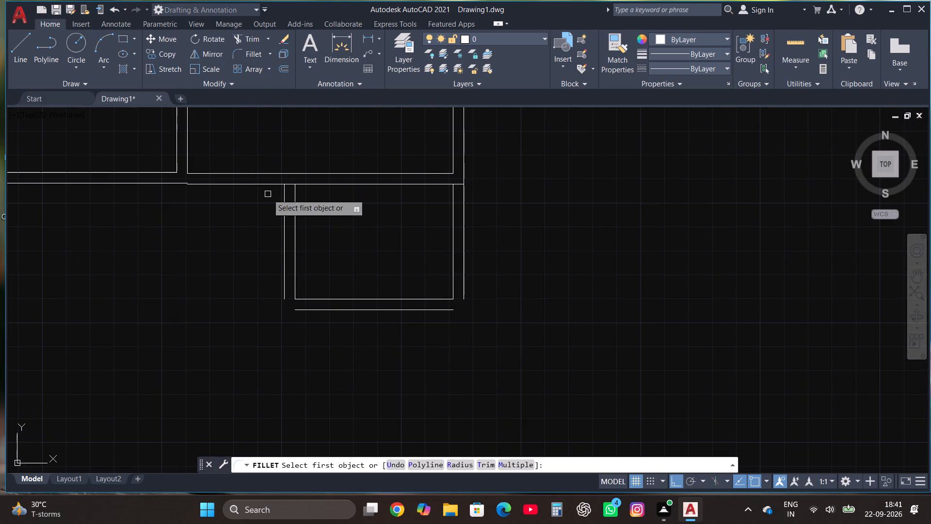
click(286, 267)
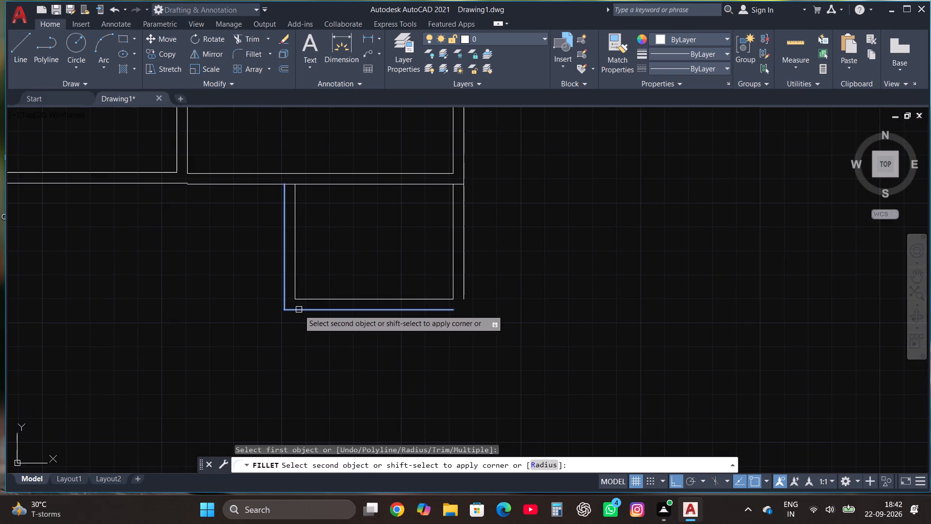
click(299, 310)
click(252, 56)
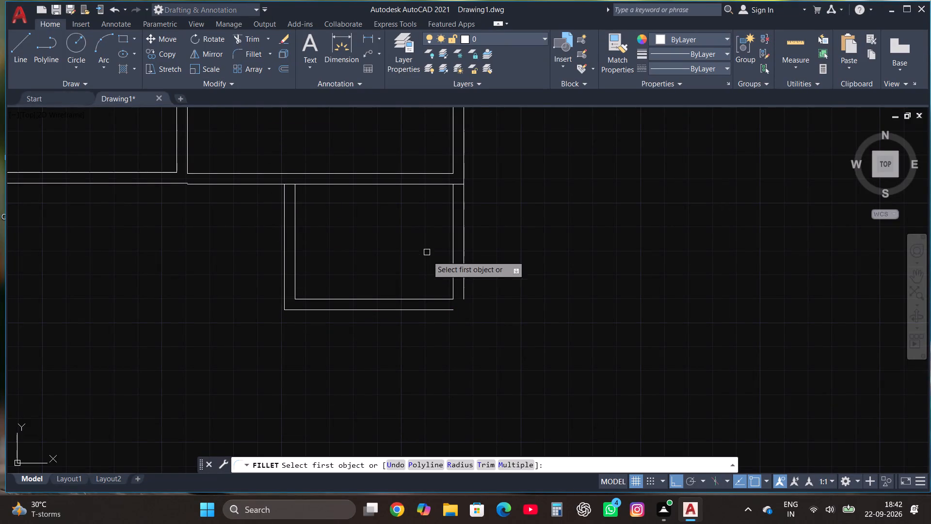
click(445, 314)
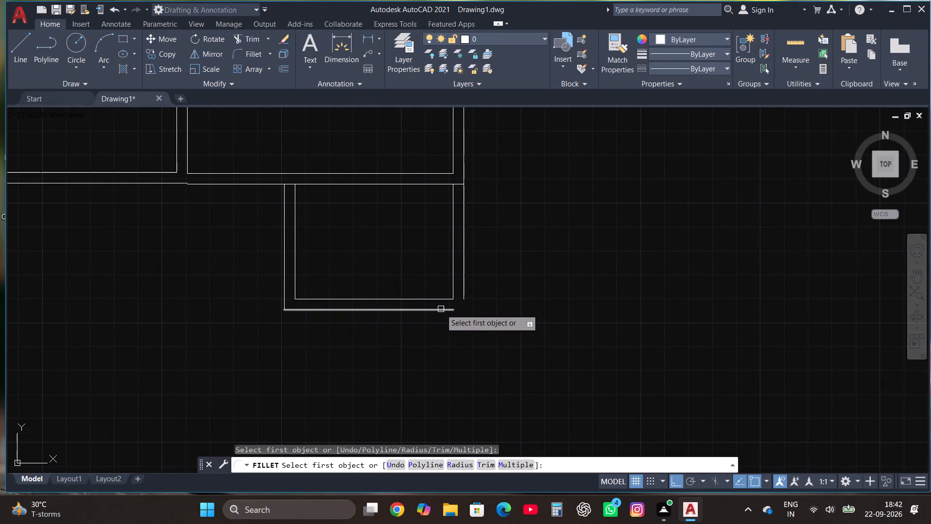
click(441, 309)
click(461, 292)
Draw a room outline from the first room's bottom partition at the inner left wall: 10' down and 16'3" right.
scroll(473, 286, down, 2)
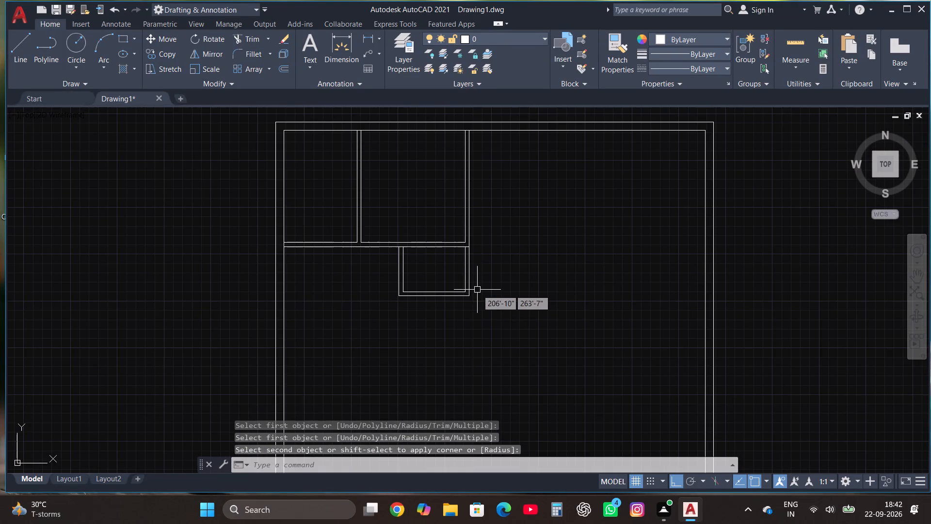
scroll(514, 258, down, 1)
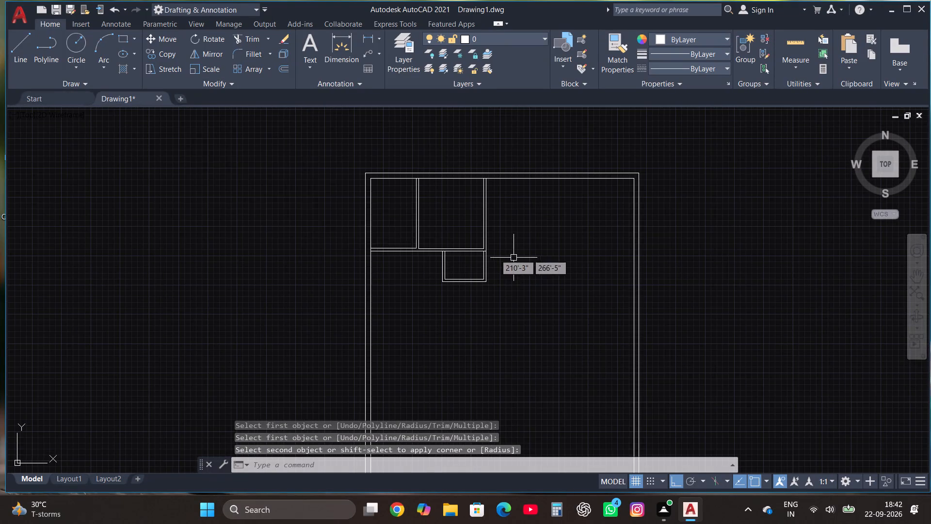
click(13, 39)
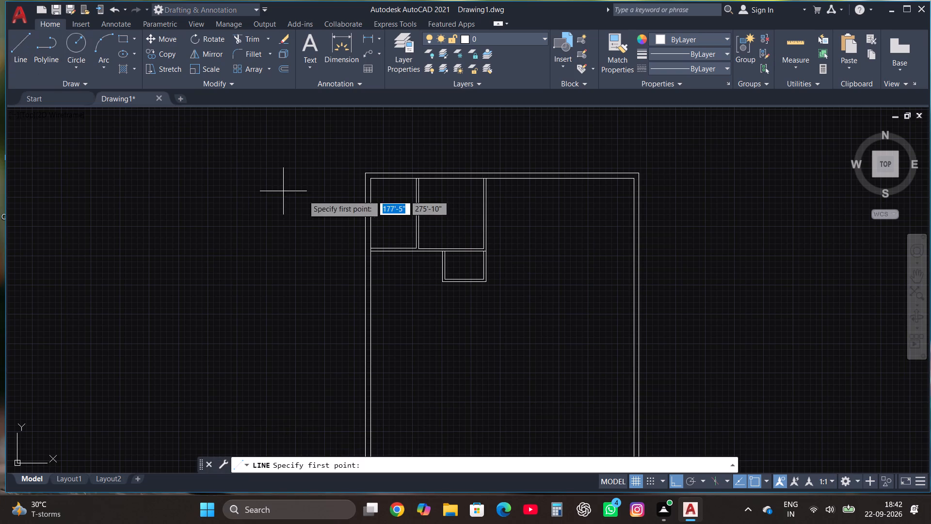
scroll(392, 200, up, 2)
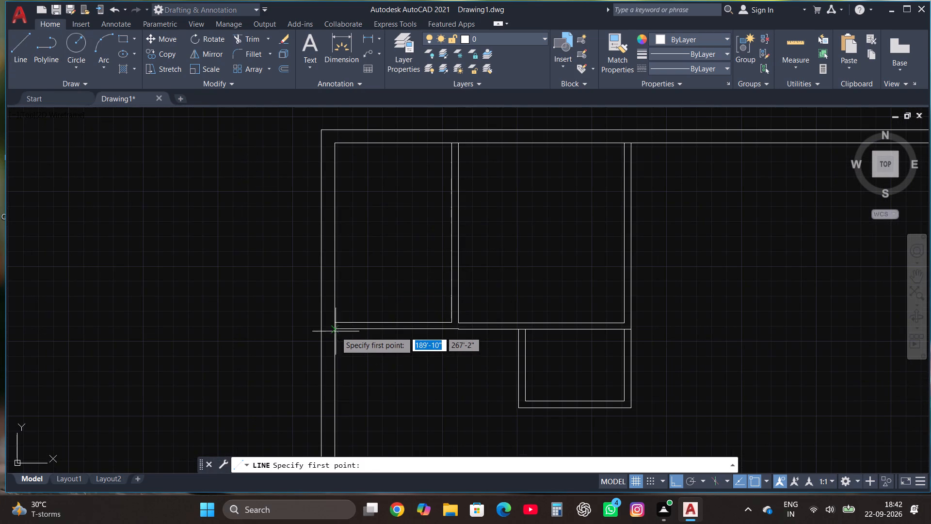
click(336, 331)
scroll(344, 283, down, 1)
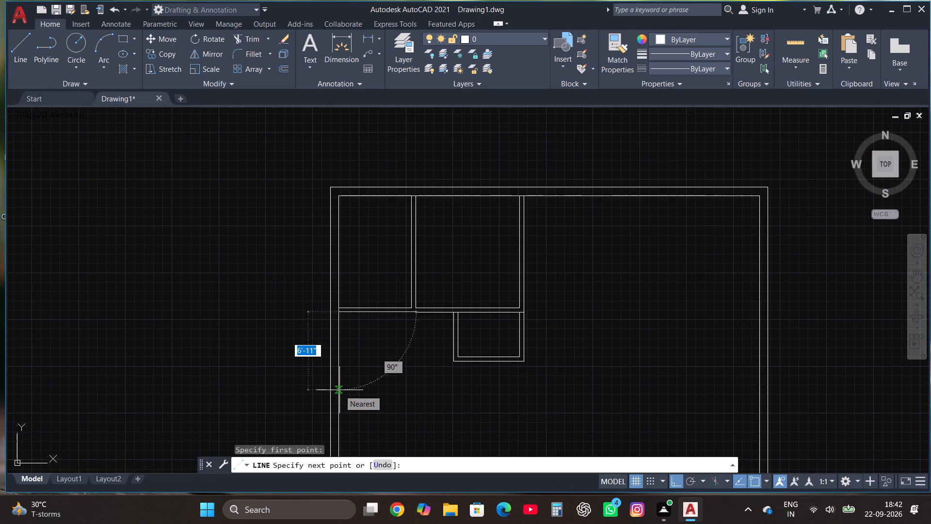
text(10')
key(Return)
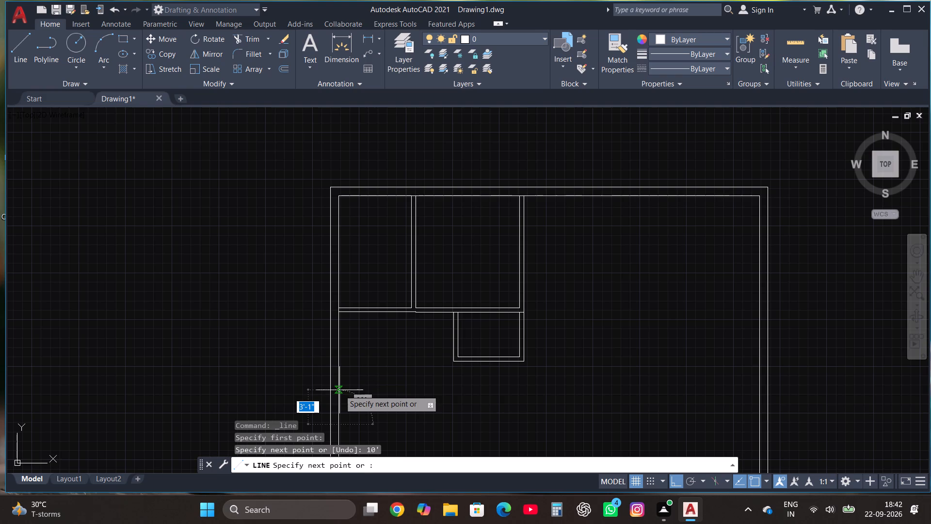
scroll(339, 374, down, 4)
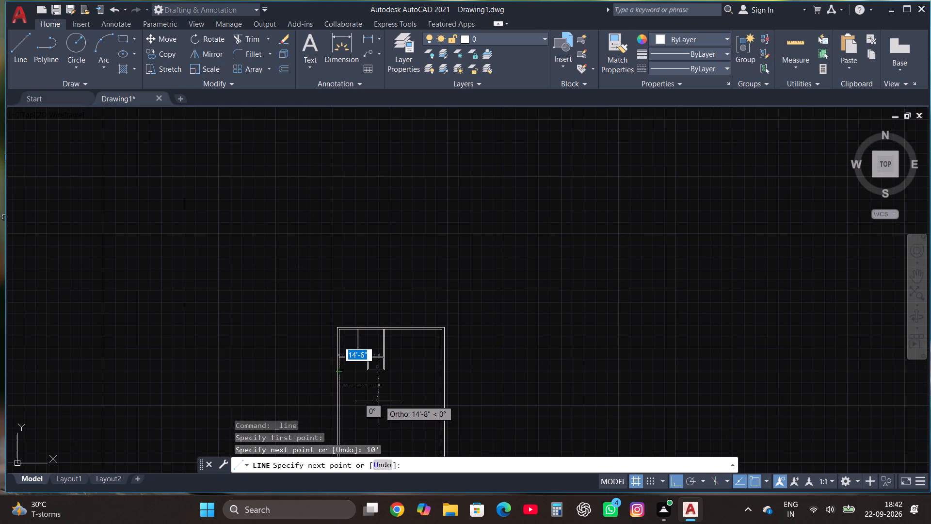
scroll(378, 399, up, 3)
text(16')
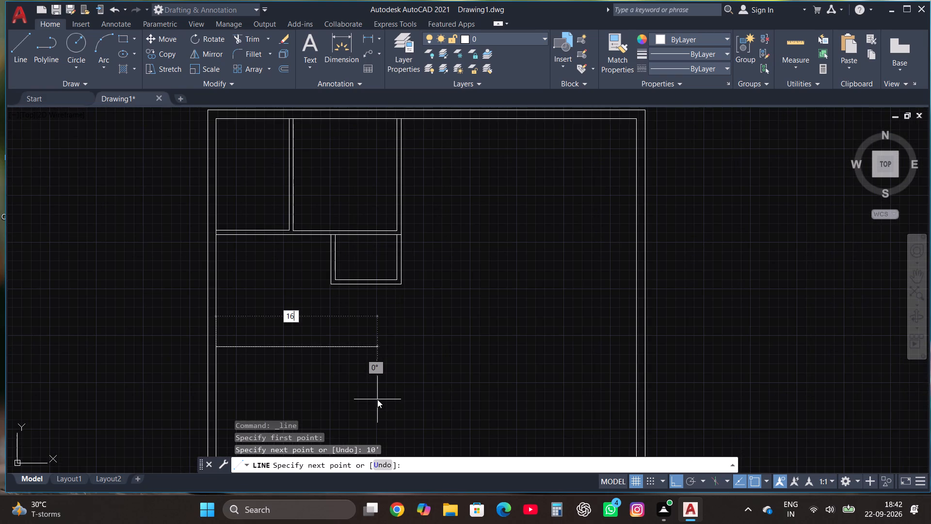
key(6)
key(BackSpace)
text(3")
key(Return)
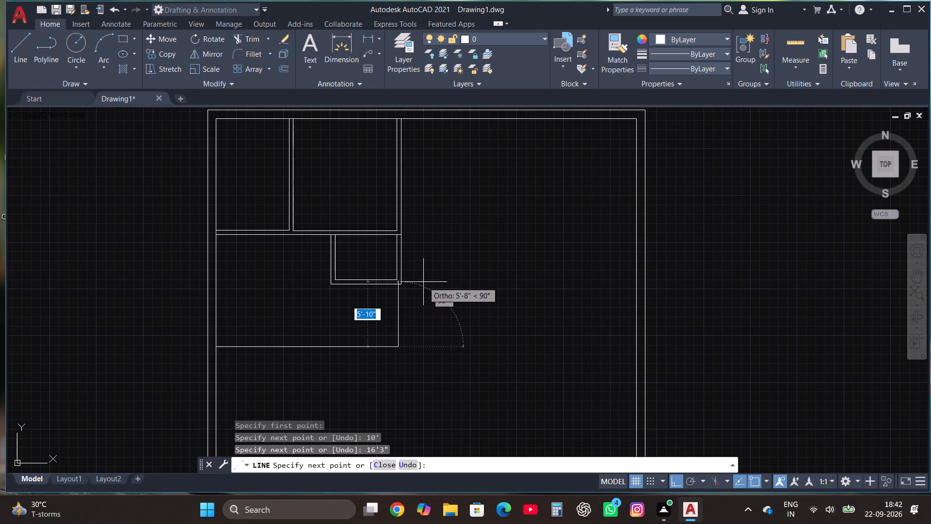
scroll(382, 288, up, 2)
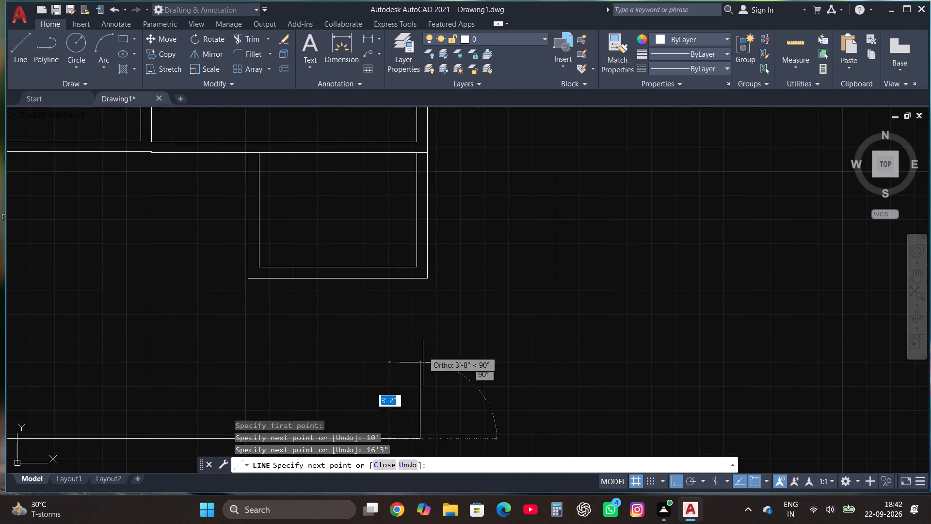
key(Escape)
Copy the 16'3" horizontal line 4.5" downward to form the new room's bottom partition.
scroll(433, 367, down, 2)
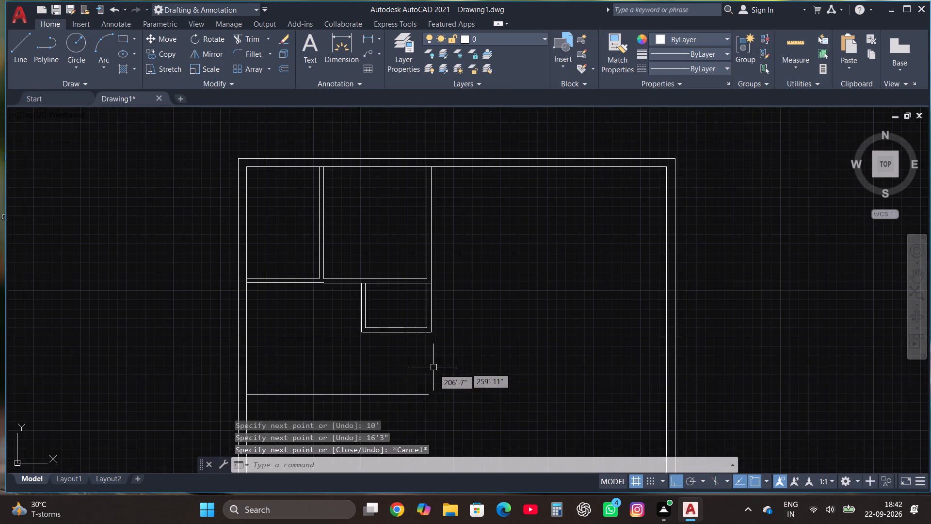
click(374, 393)
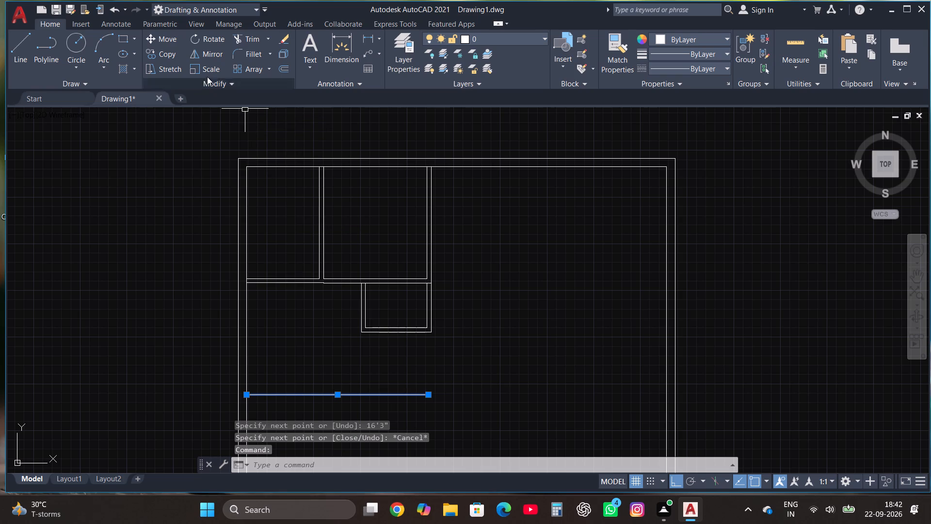
click(161, 54)
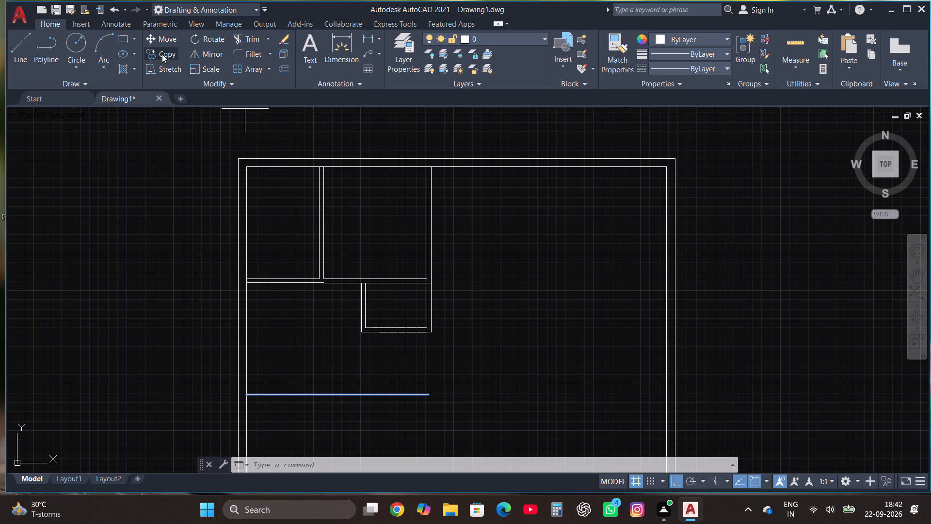
scroll(330, 207, down, 1)
scroll(336, 326, up, 2)
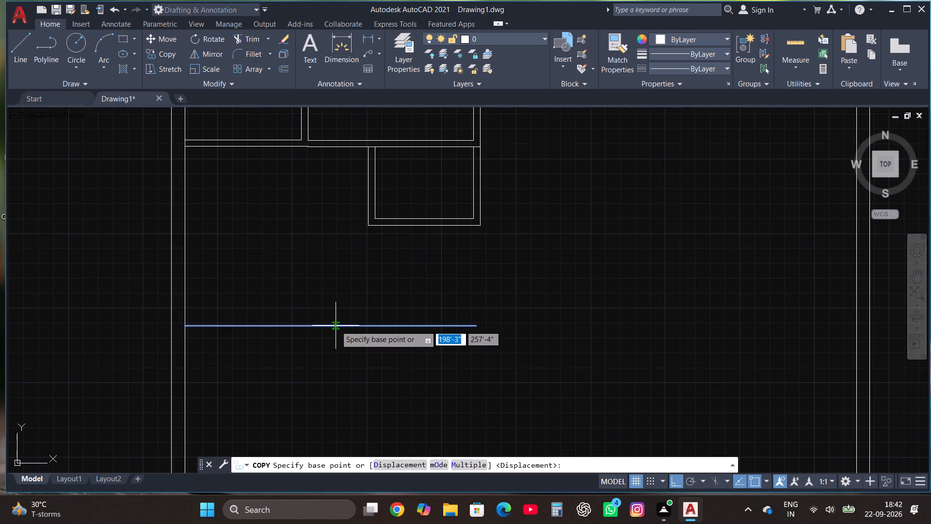
click(336, 326)
text(4.5")
key(Return)
key(Escape)
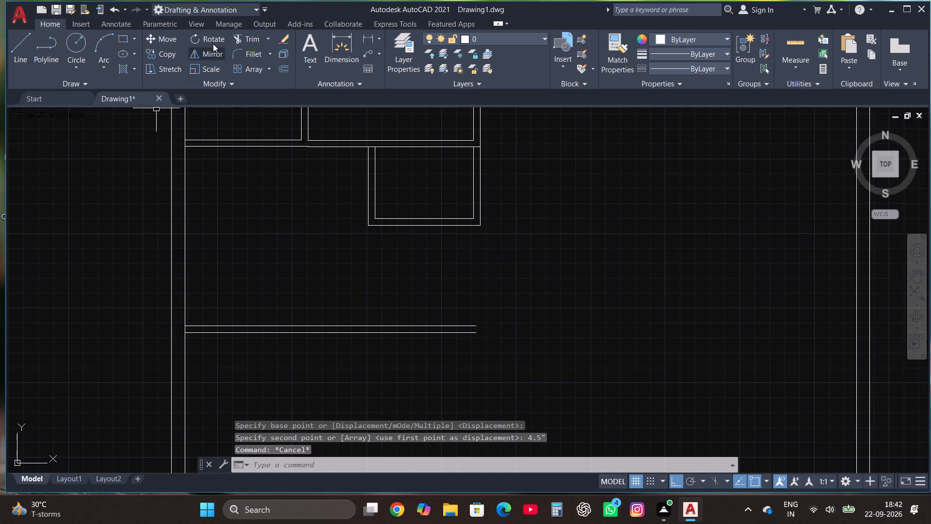
Fillet the small room's outer and inner right lines with the new bottom partition lines to close the lower right corner.
click(262, 50)
click(480, 202)
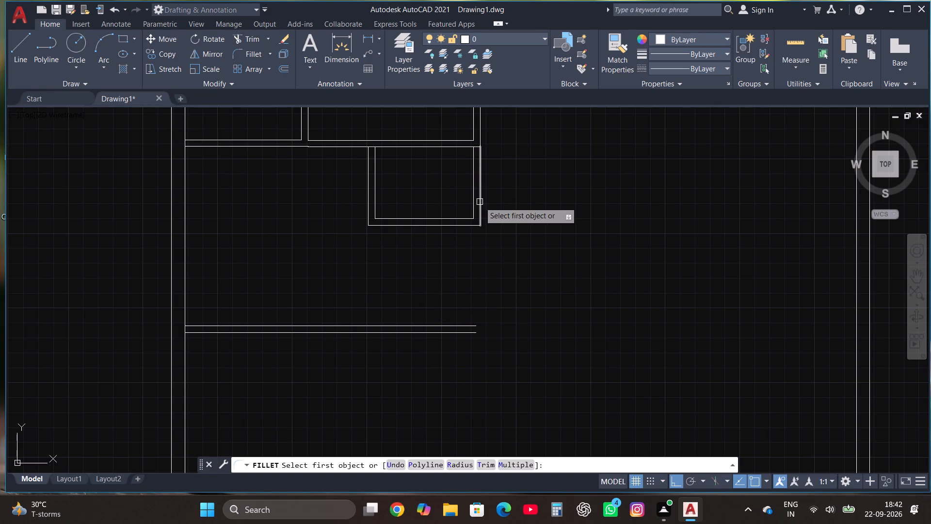
click(458, 331)
click(247, 57)
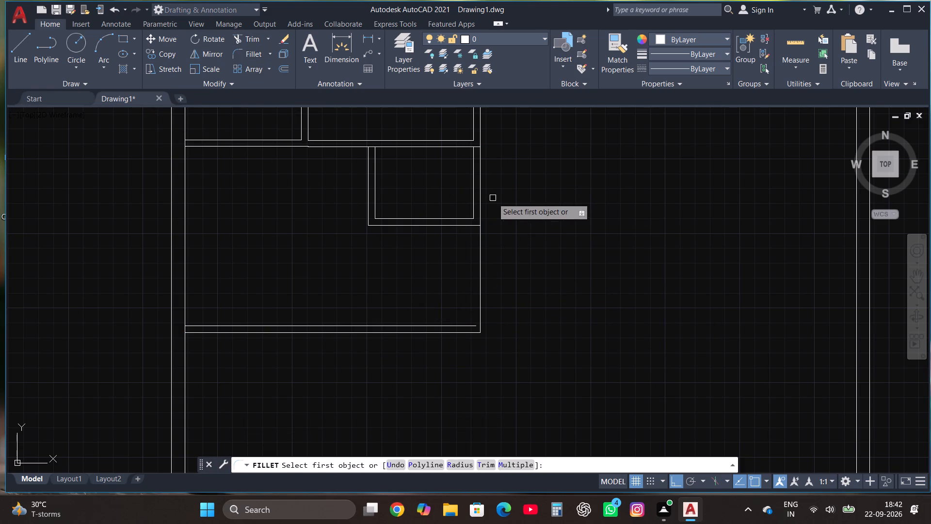
click(474, 200)
click(430, 325)
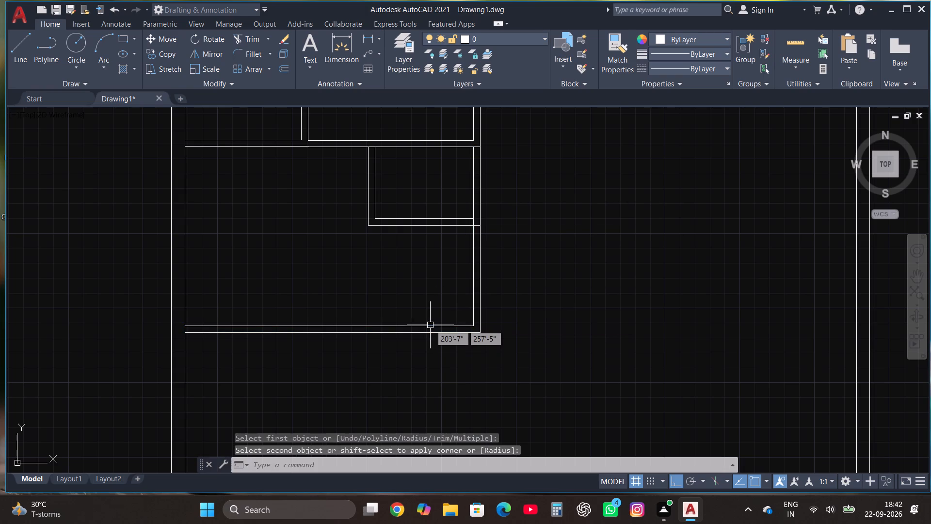
Trim the overlapping line pieces where the small room's top and bottom partitions meet the right partition.
scroll(496, 356, down, 1)
scroll(502, 283, up, 1)
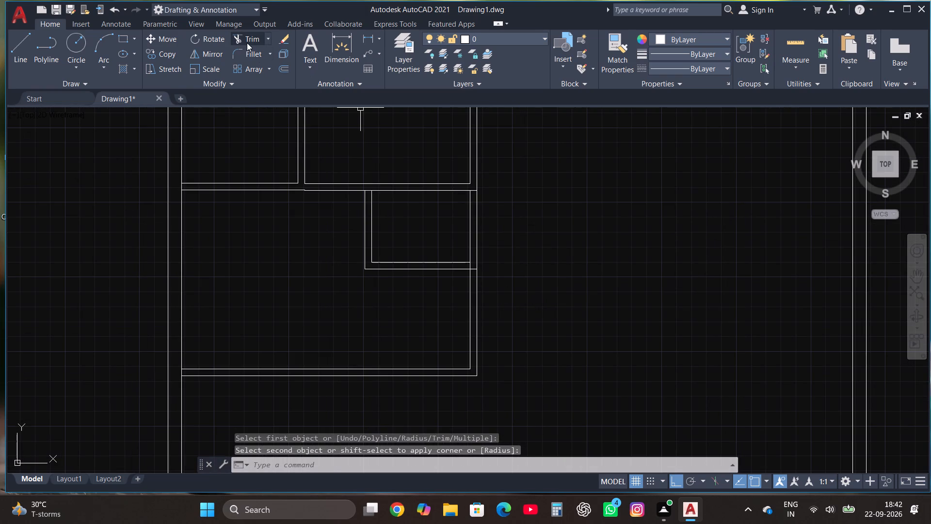
click(247, 43)
scroll(473, 267, up, 1)
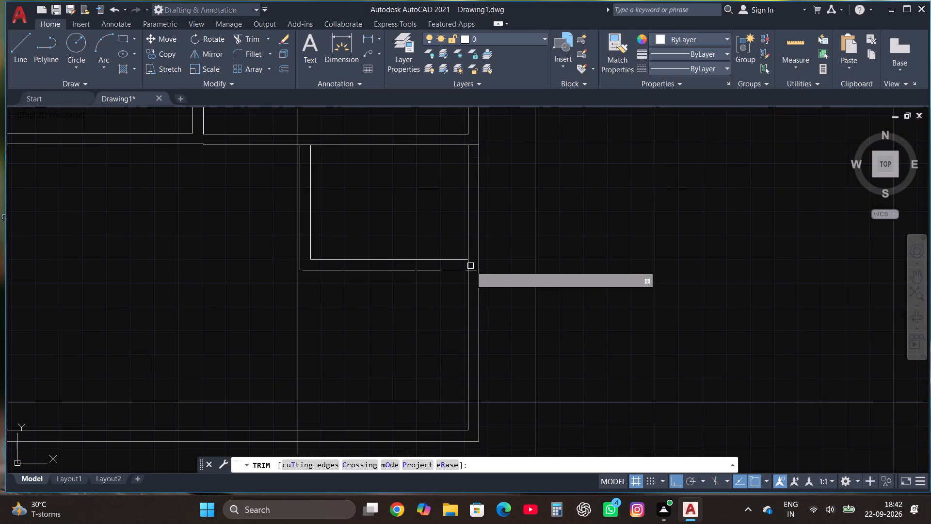
click(469, 266)
click(472, 269)
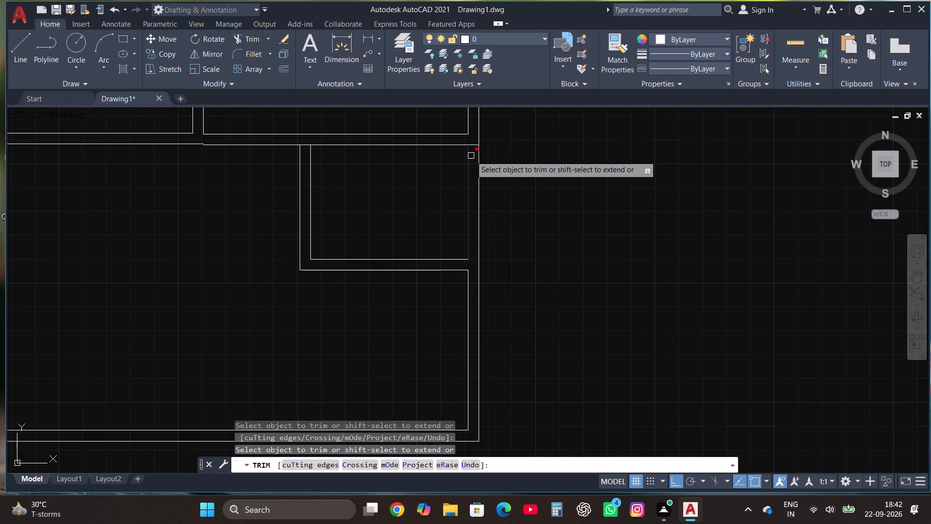
click(475, 143)
scroll(475, 200, down, 2)
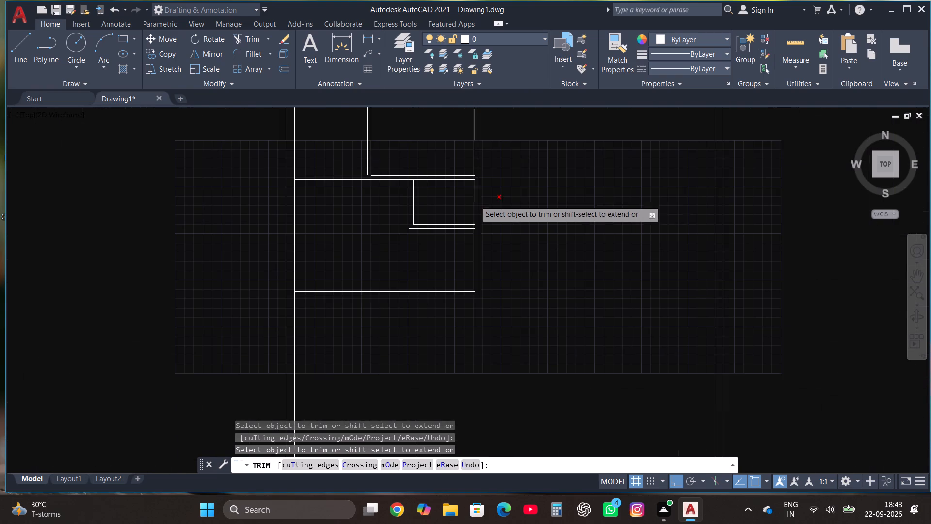
key(Escape)
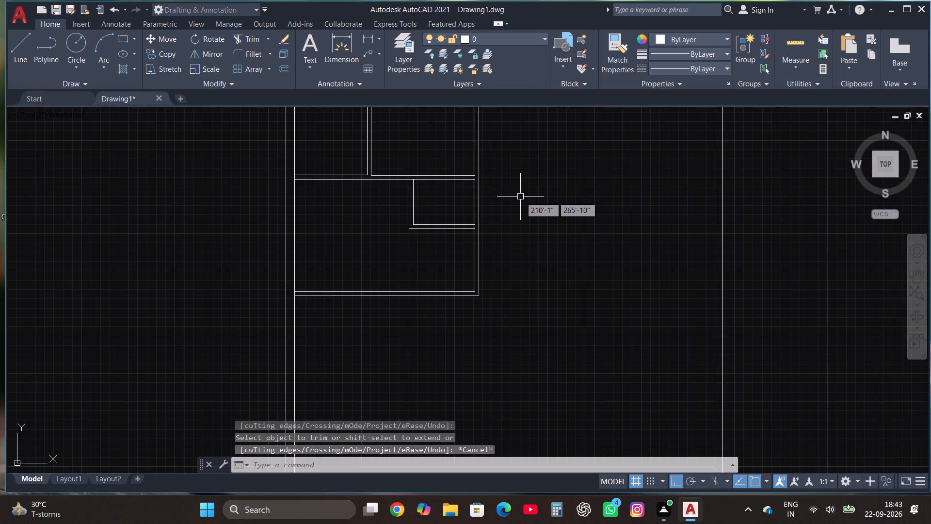
Copy the block of room partitions straight down, from its upper right outer corner to its lower right outer corner.
scroll(399, 278, down, 3)
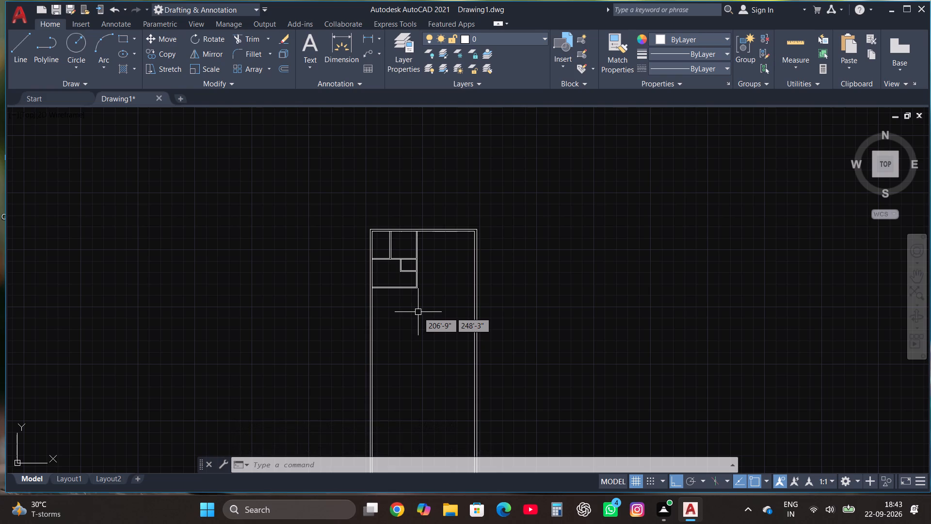
scroll(421, 261, up, 1)
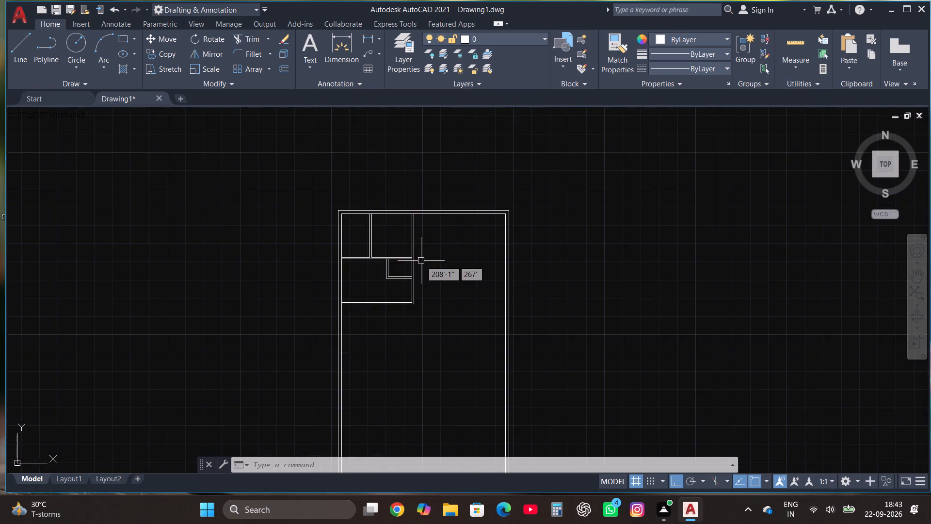
scroll(421, 261, up, 1)
click(260, 353)
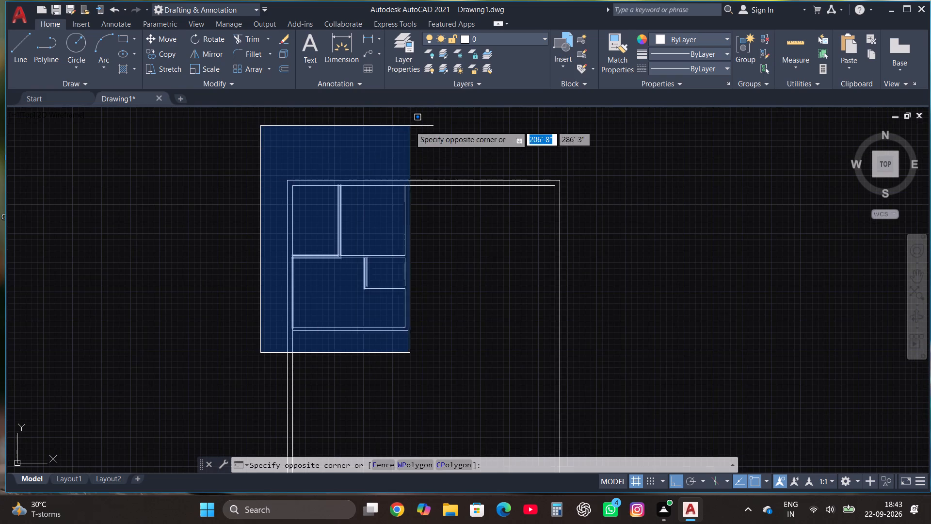
click(423, 155)
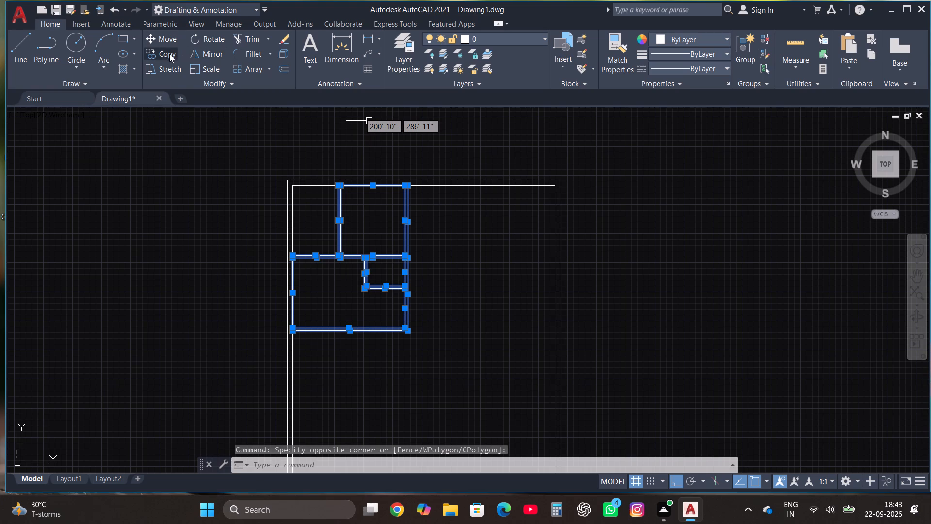
click(169, 54)
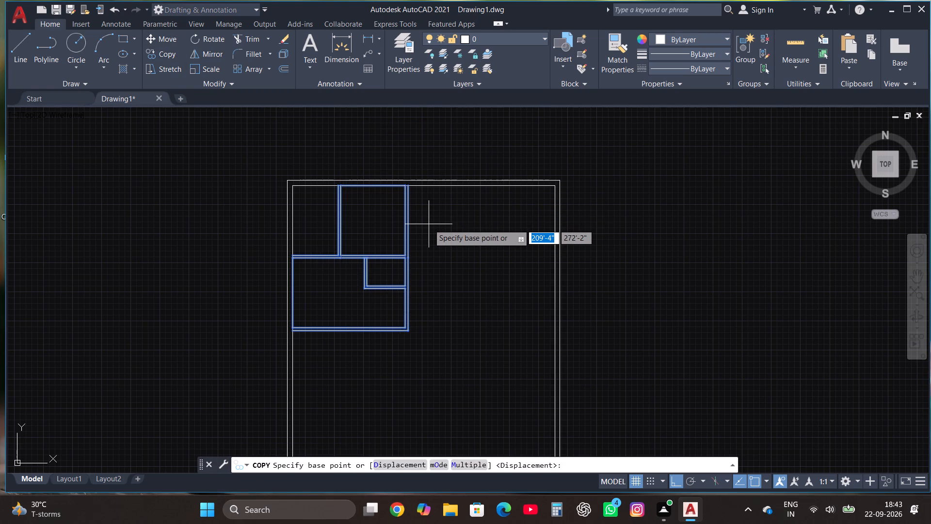
click(409, 186)
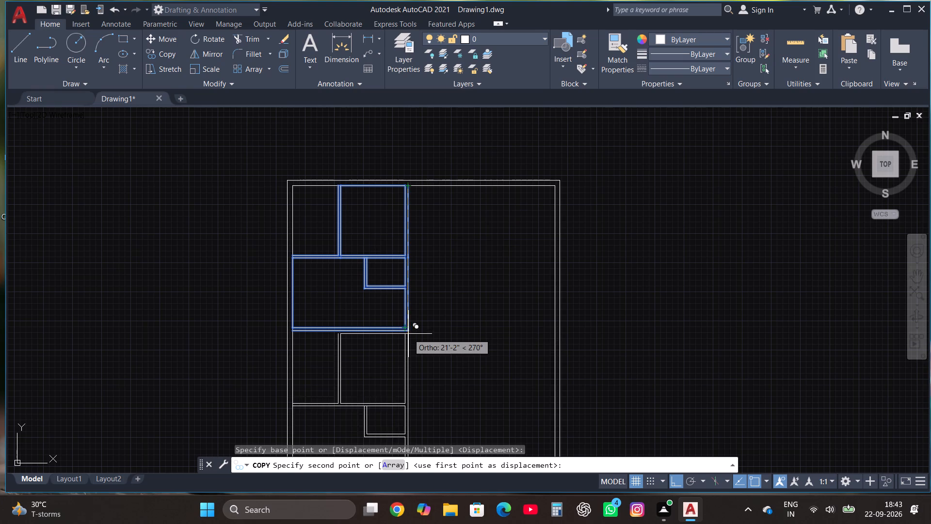
scroll(408, 333, up, 4)
click(397, 325)
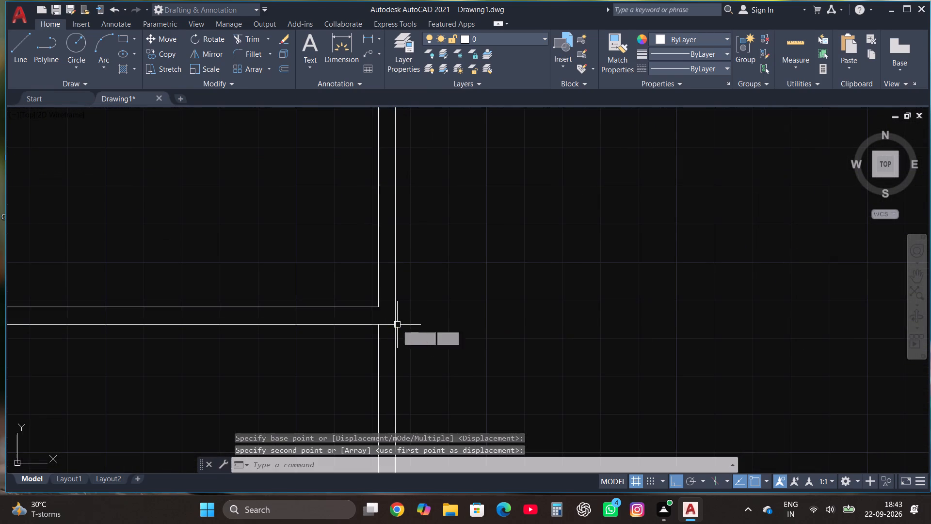
scroll(453, 241, down, 4)
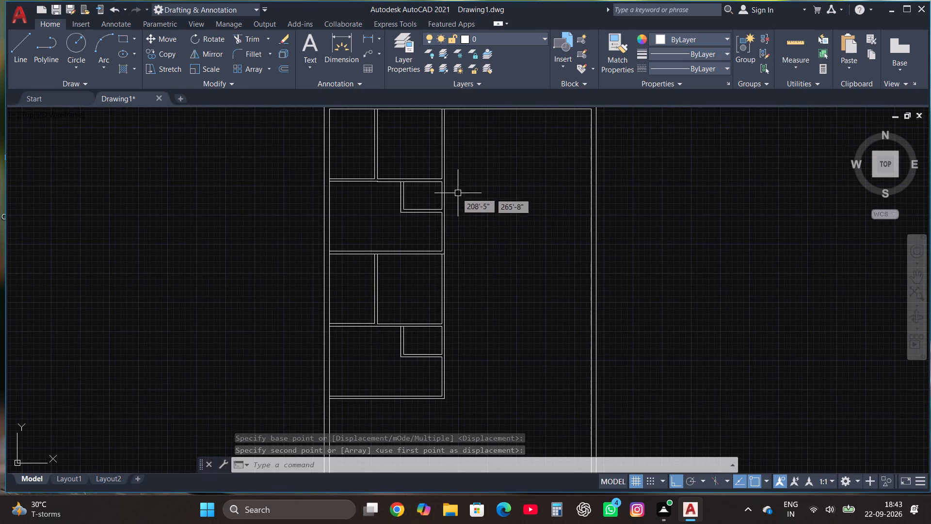
Copy the lowest block of room partitions straight down twice, using the left end of its top partition as base point and stacking each copy beneath the last.
scroll(455, 186, down, 1)
scroll(414, 300, up, 1)
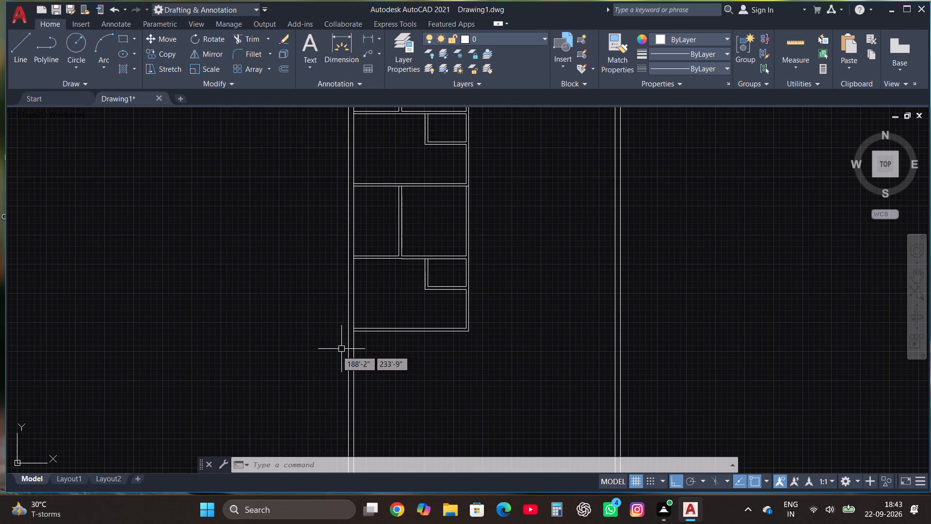
click(337, 350)
click(487, 182)
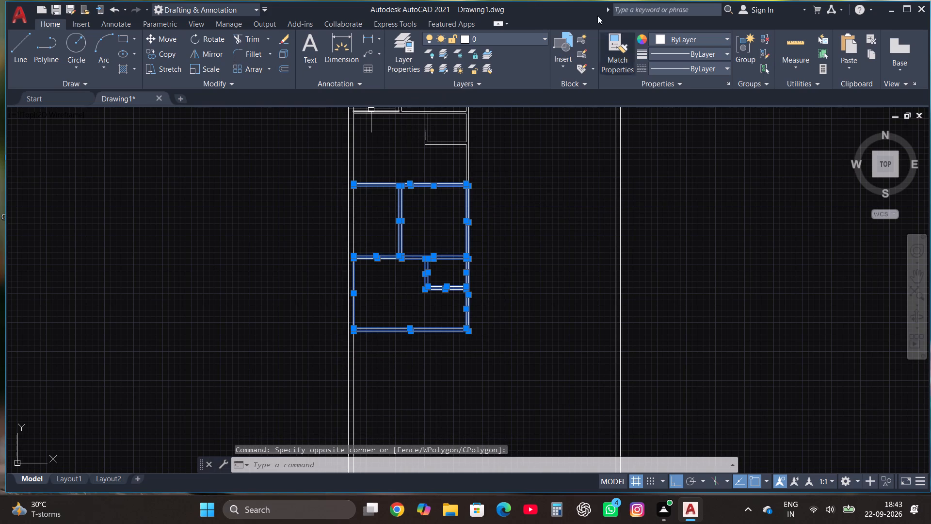
click(171, 53)
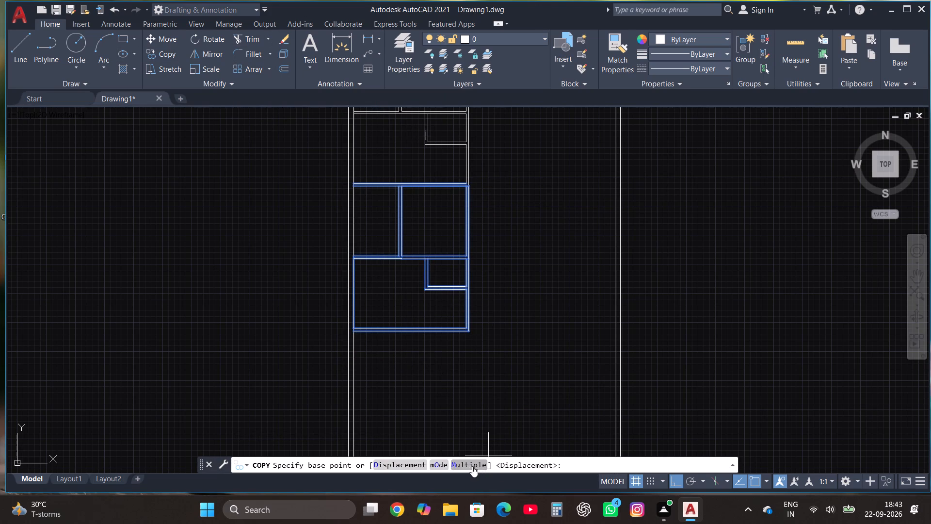
click(472, 466)
scroll(357, 186, up, 2)
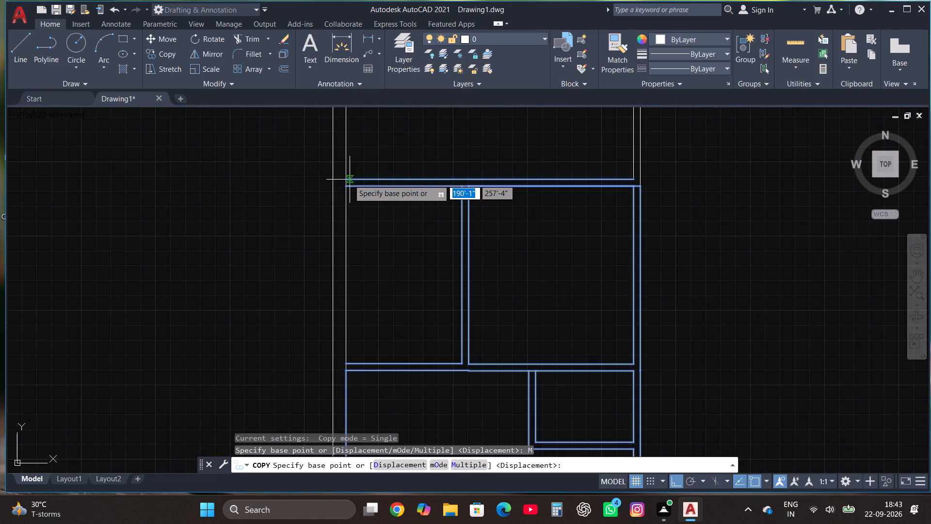
click(346, 180)
scroll(345, 180, down, 2)
scroll(346, 322, up, 2)
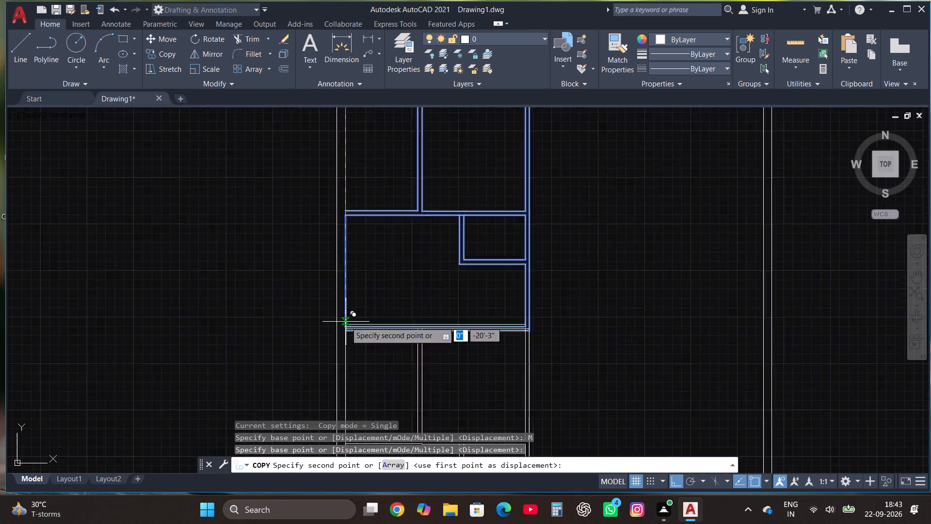
click(346, 331)
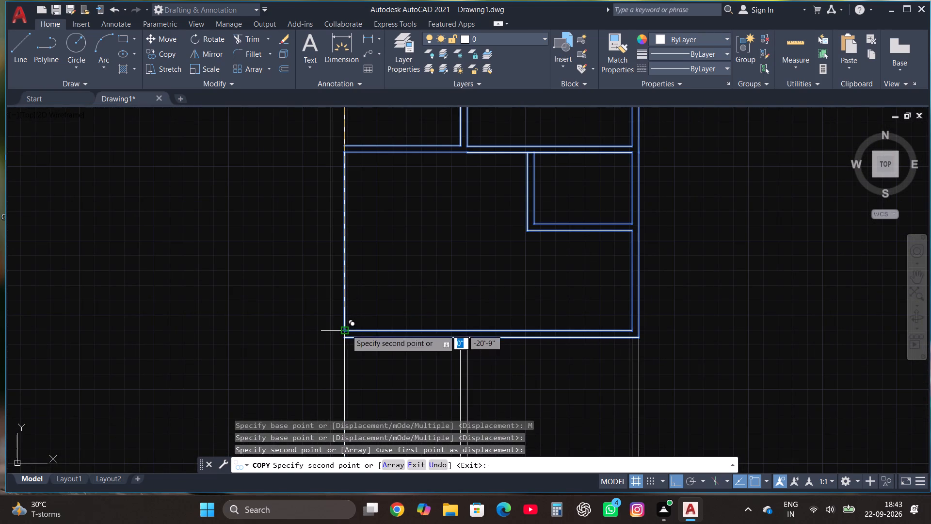
scroll(387, 260, down, 3)
scroll(382, 362, up, 3)
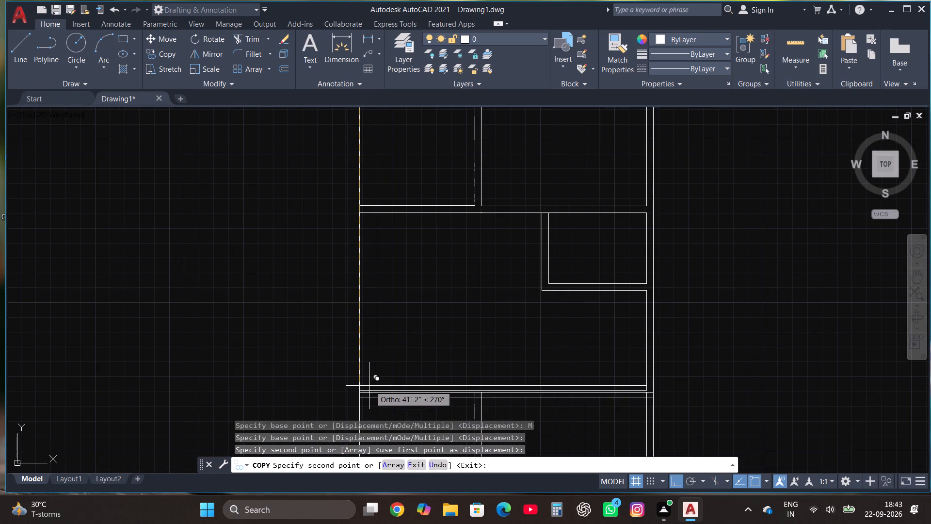
click(360, 390)
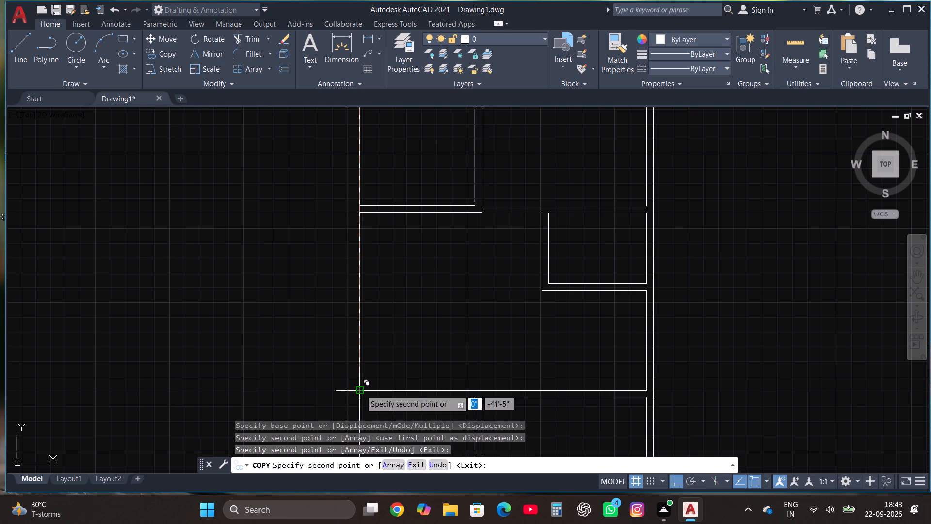
scroll(366, 276, down, 4)
key(Escape)
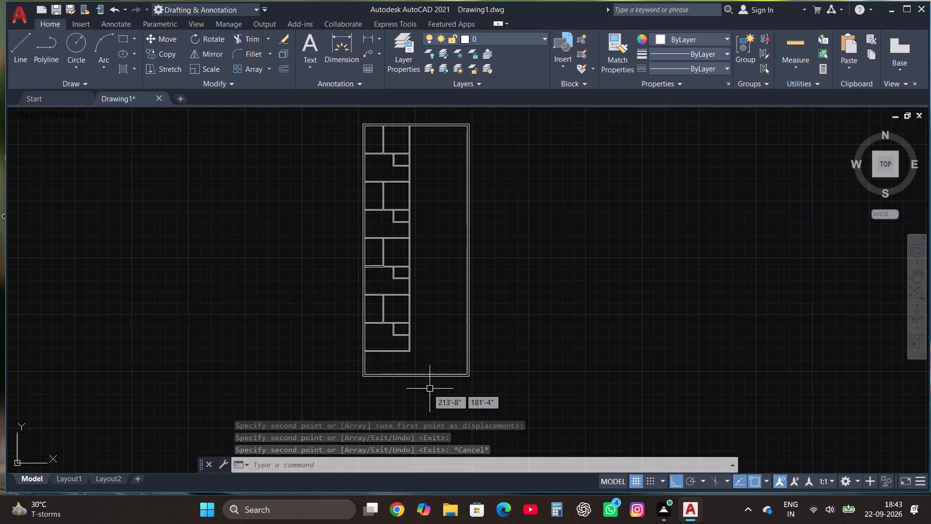
Move the outer line of the lowest room's bottom partition down 4.5".
scroll(405, 378, up, 2)
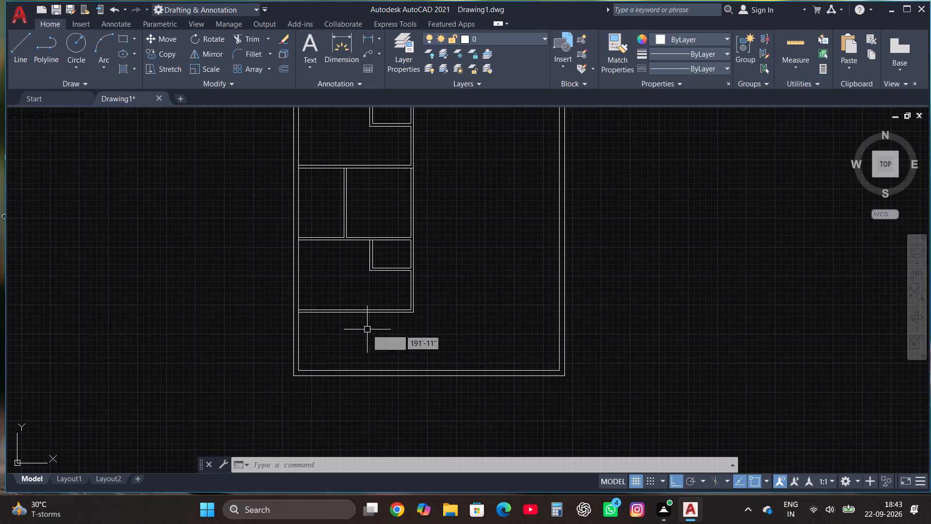
scroll(361, 316, up, 2)
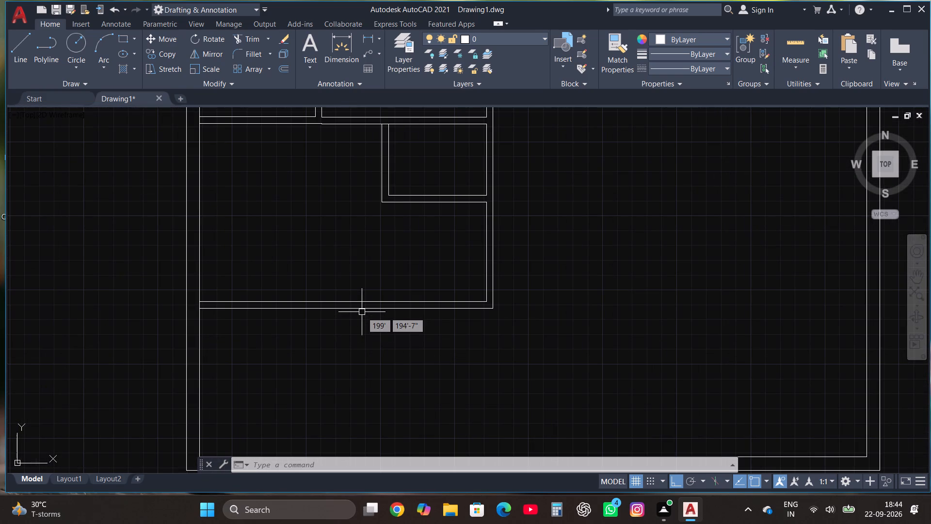
click(360, 309)
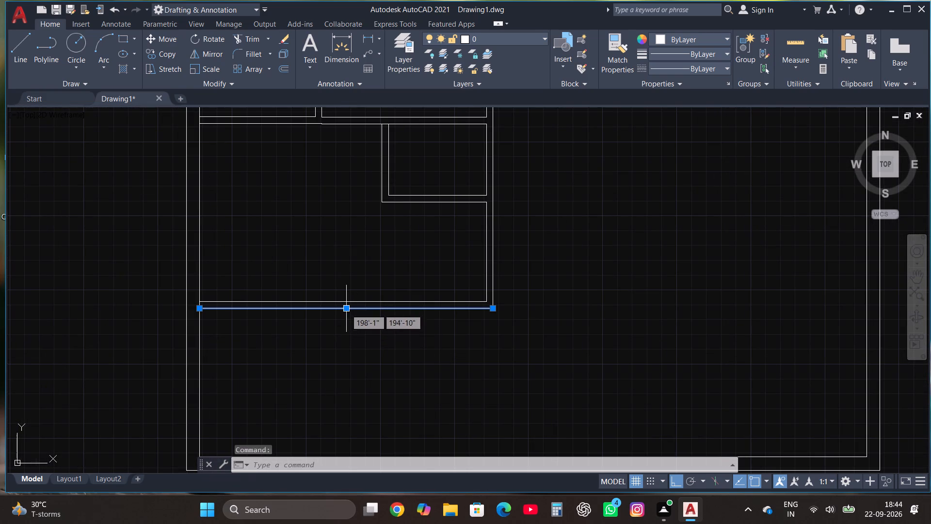
click(345, 308)
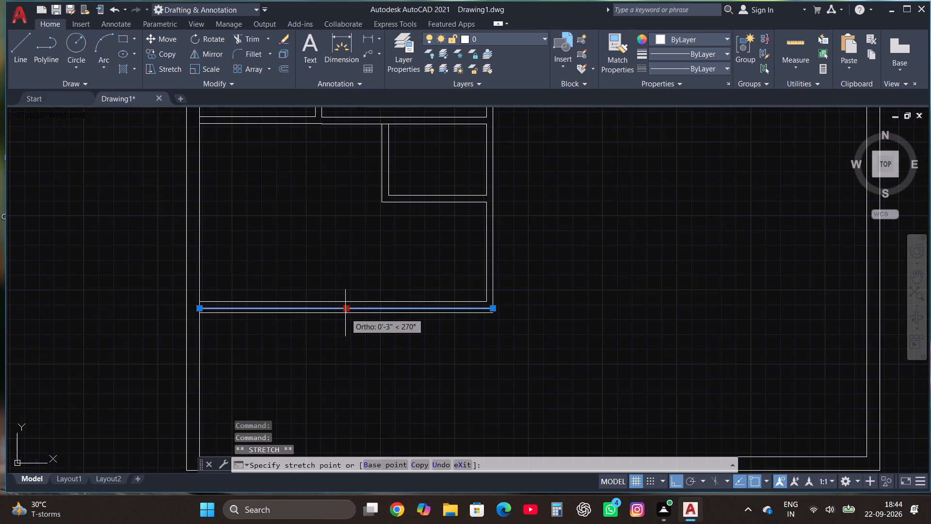
text(4.5")
key(Return)
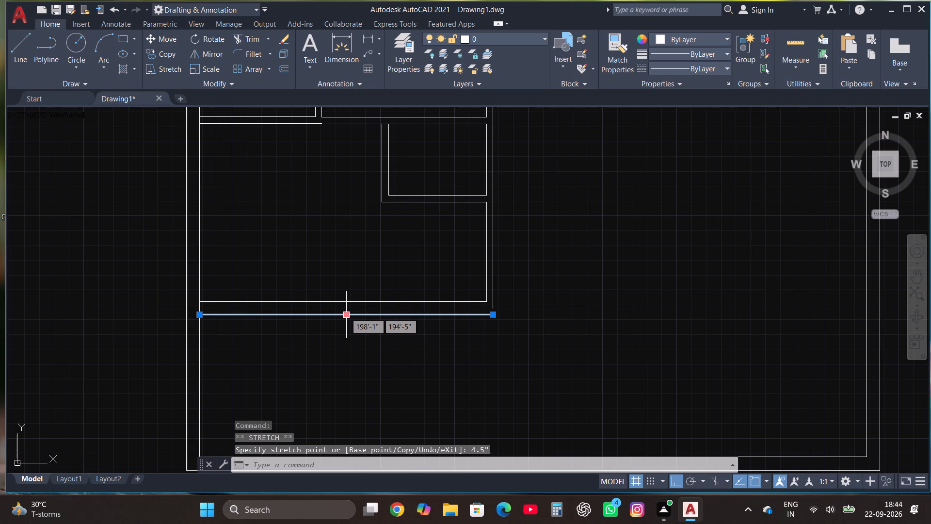
key(Escape)
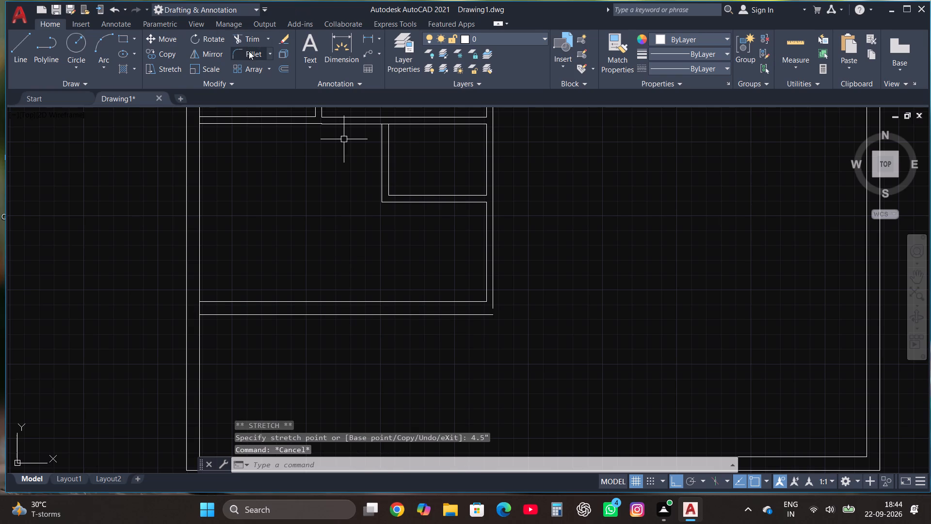
Fillet the outer right partition line with the lowered bottom line to close the lowest room's outer corner.
click(249, 51)
click(494, 283)
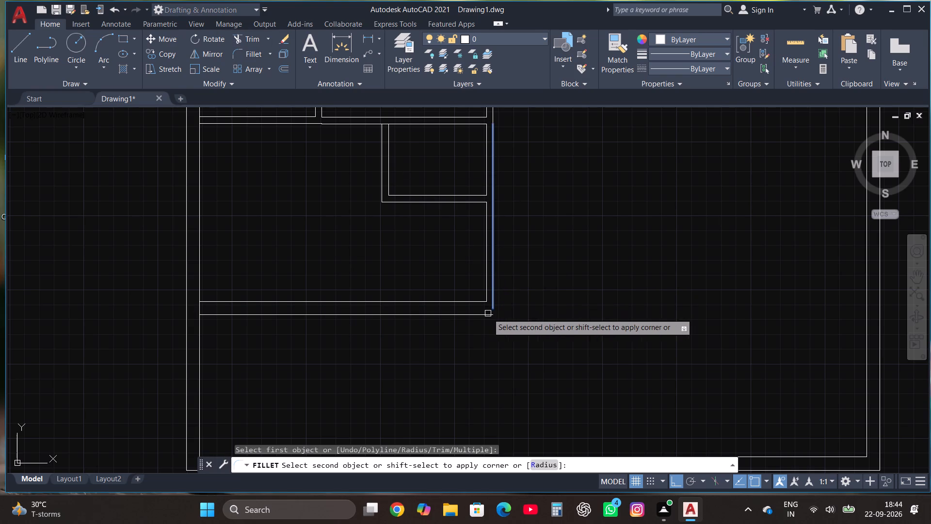
click(475, 314)
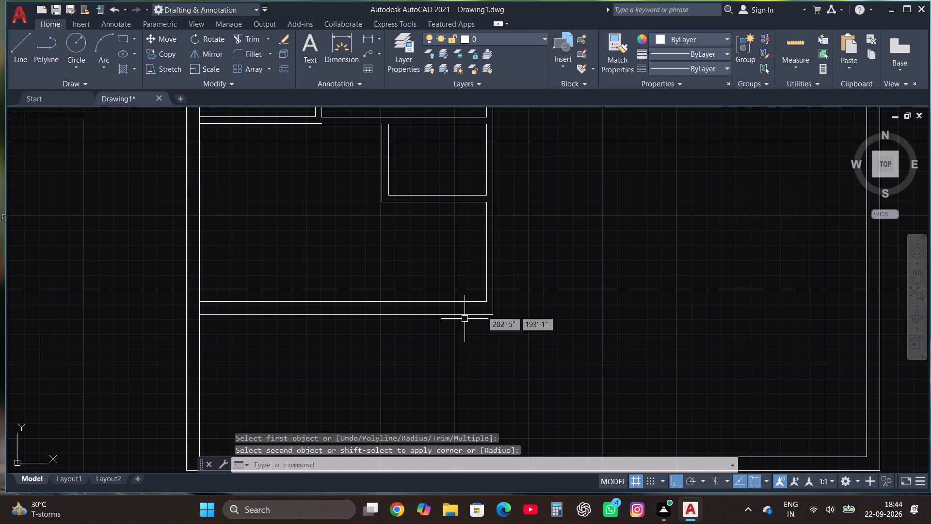
Copy the whole column of room partitions horizontally about 74'5" to the right, outside the building outline.
scroll(346, 335, down, 2)
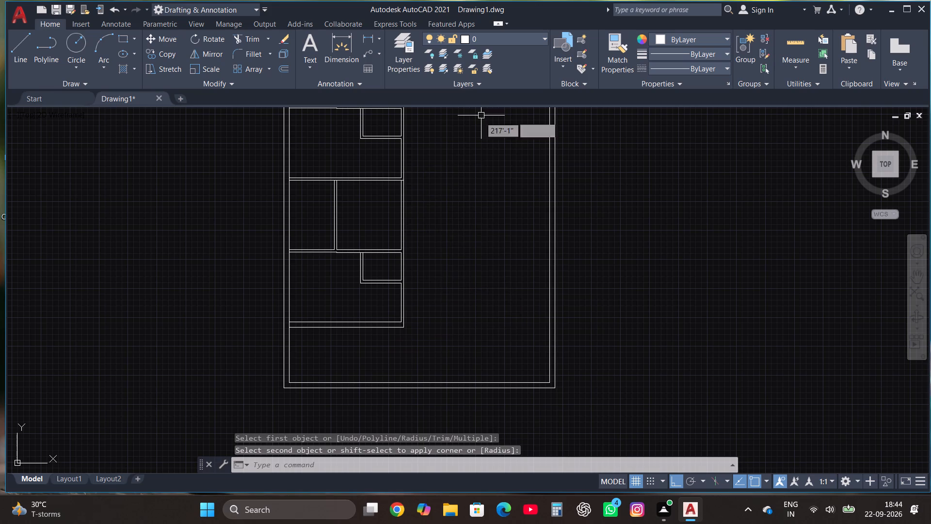
scroll(381, 336, down, 2)
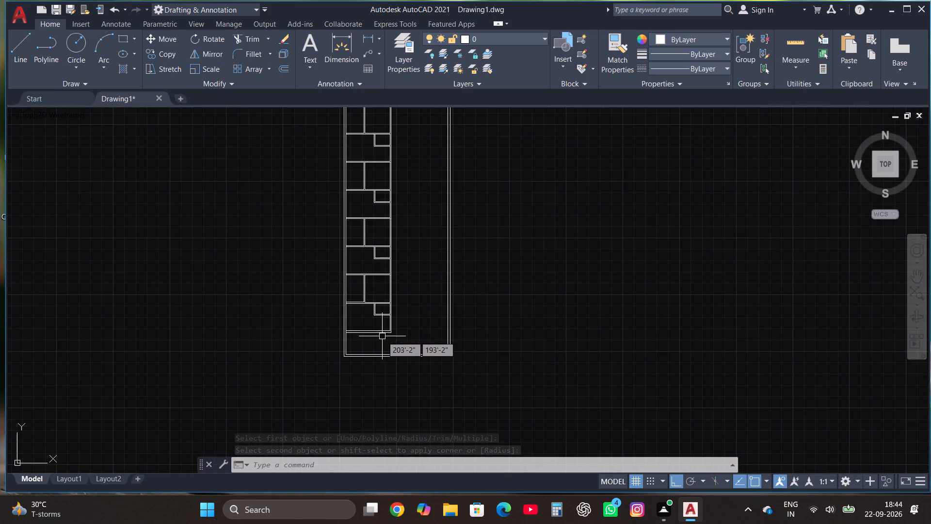
scroll(384, 343, down, 1)
scroll(404, 259, up, 1)
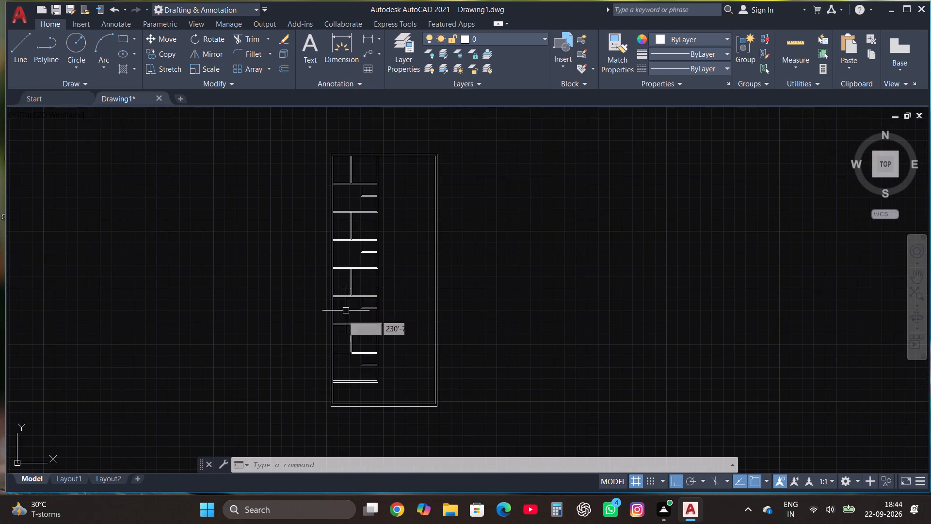
click(321, 389)
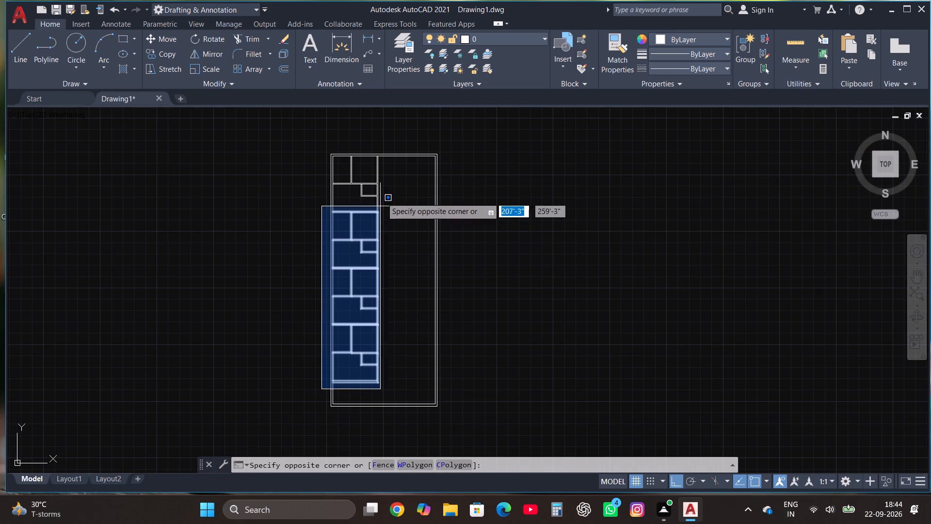
click(383, 140)
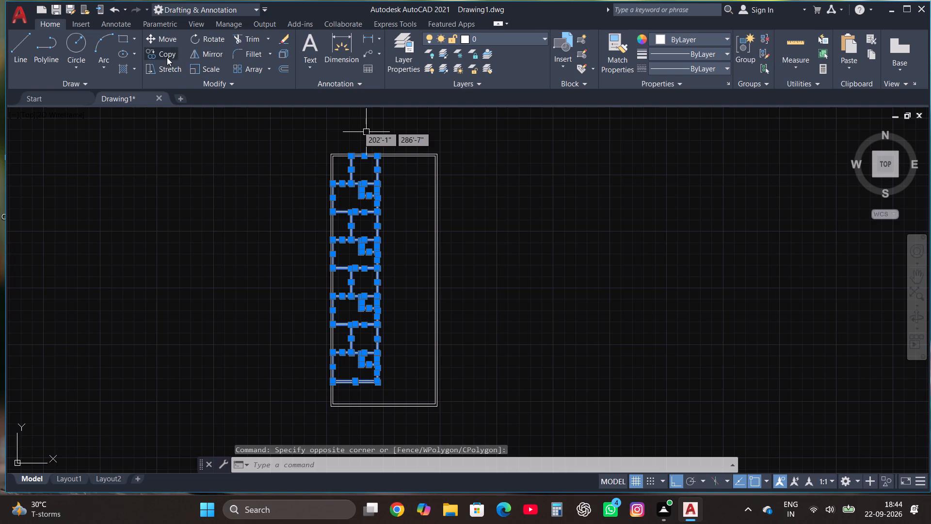
click(170, 56)
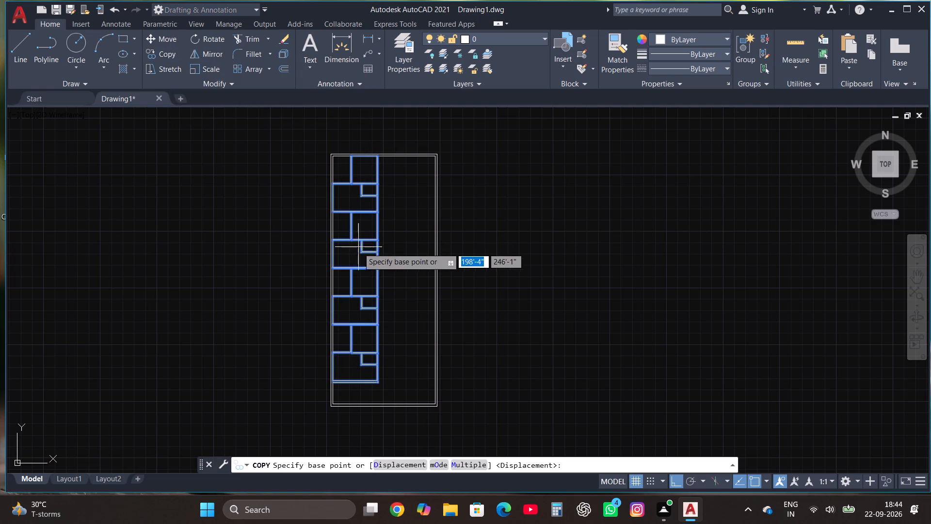
click(359, 249)
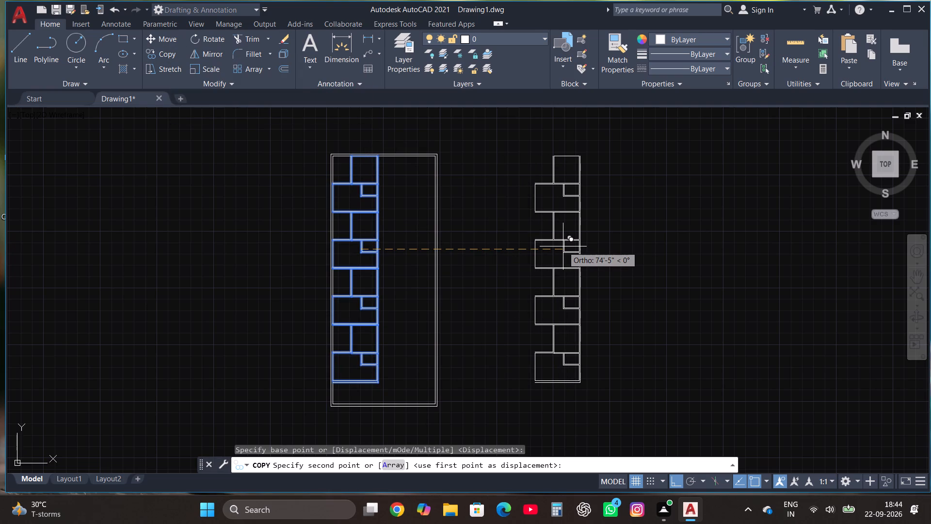
click(563, 246)
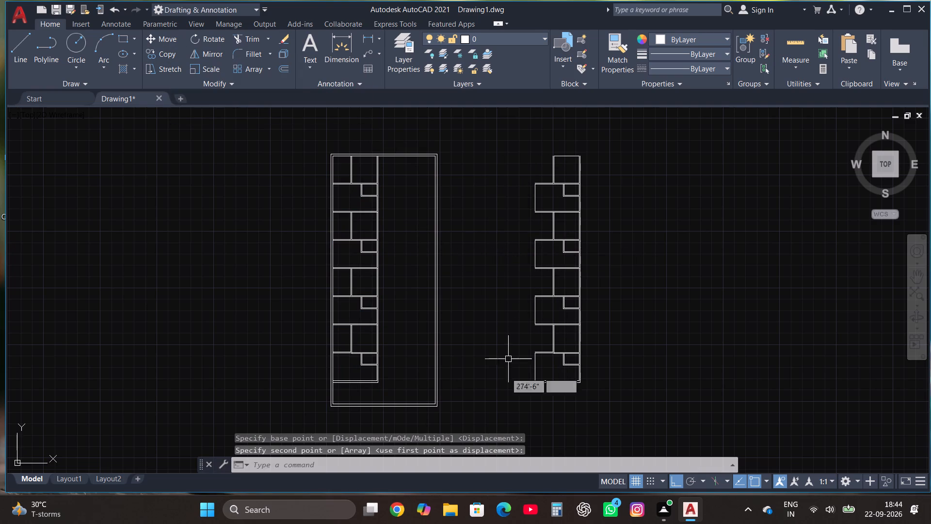
Mirror the copied partition column about a vertical line just to its right, erasing the source objects.
click(498, 426)
click(594, 146)
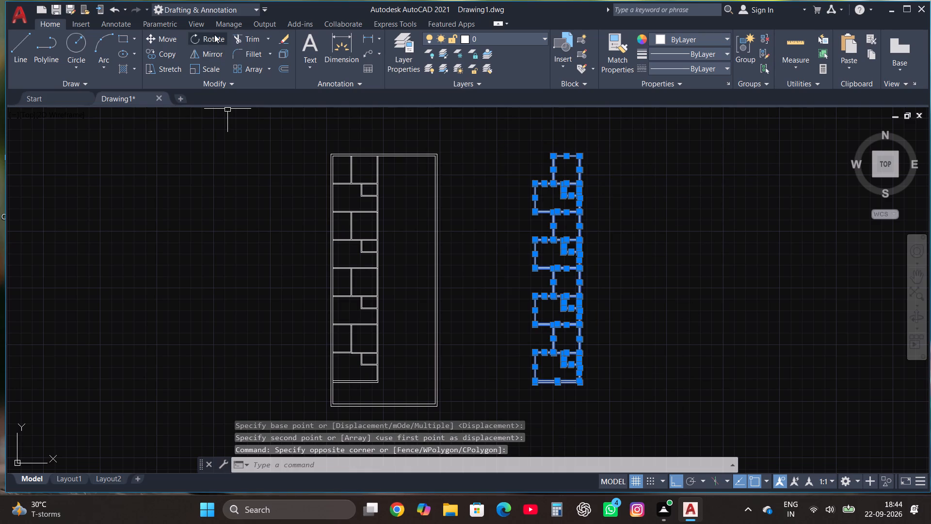
click(209, 56)
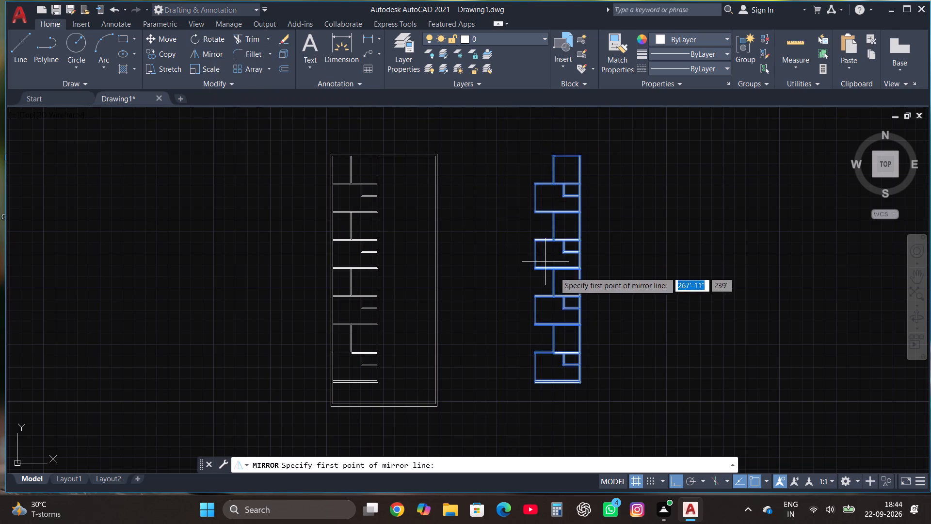
click(594, 279)
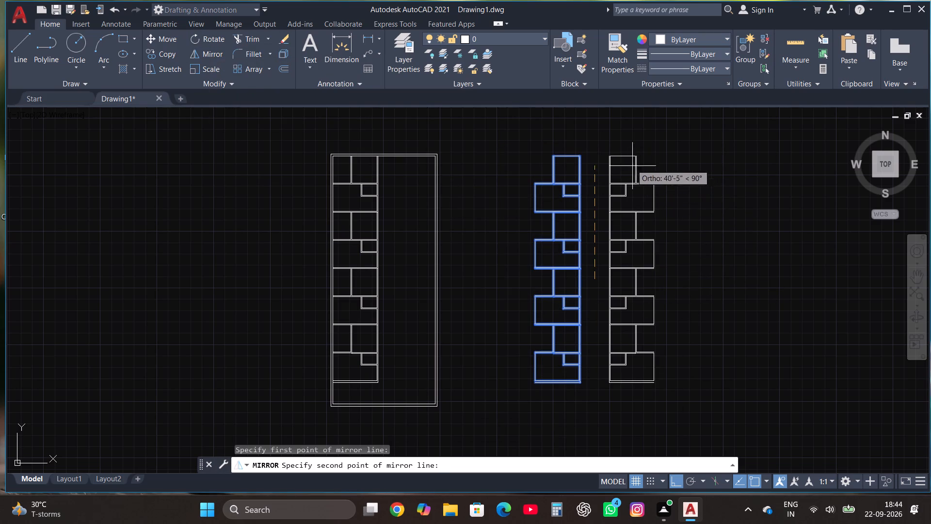
click(614, 147)
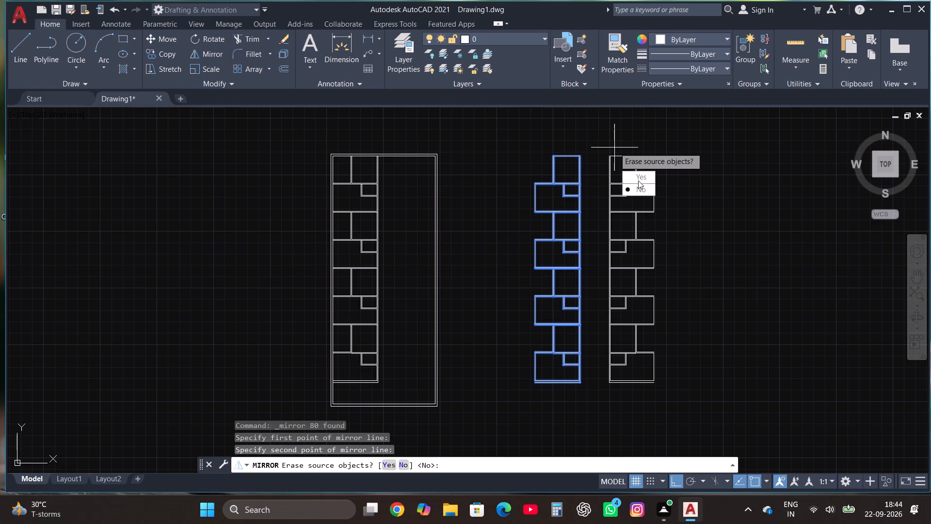
drag(637, 179, 614, 147)
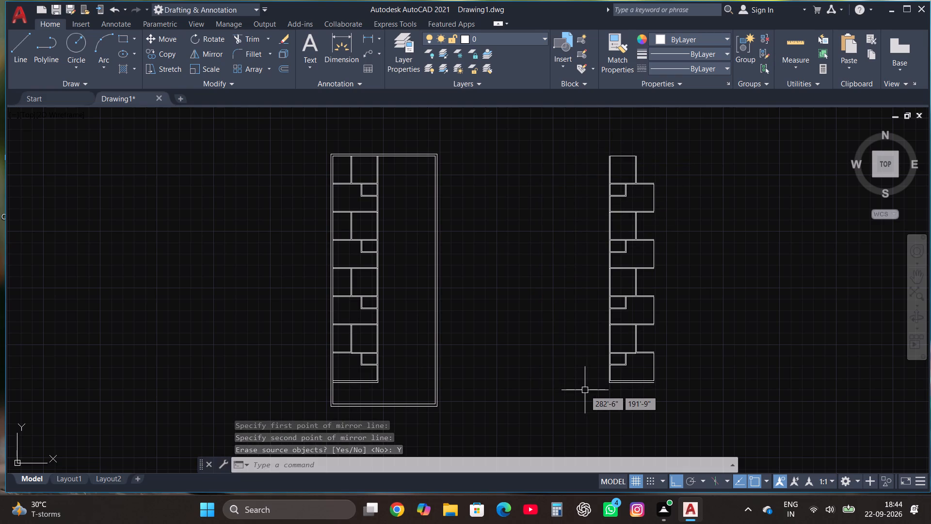
Move the mirrored partition column horizontally about 81' left so its open side meets the building's inner right wall line.
click(548, 383)
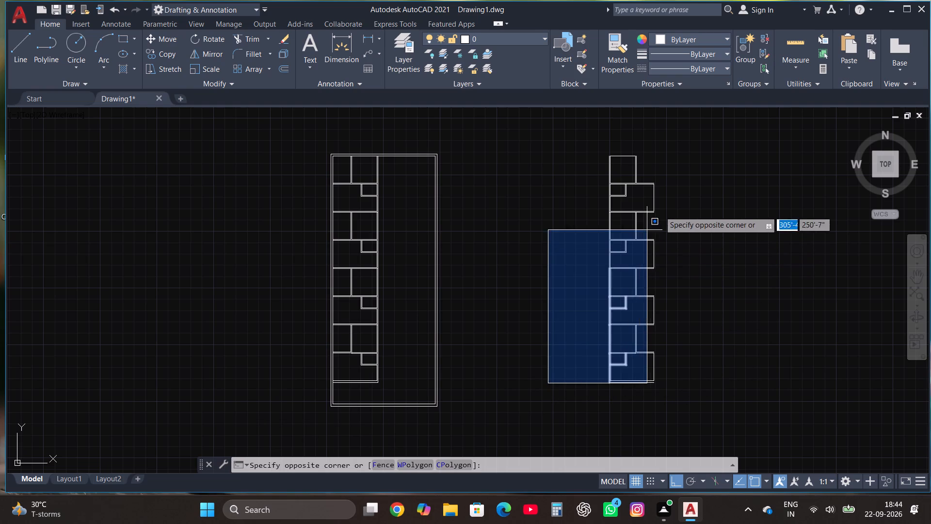
click(676, 146)
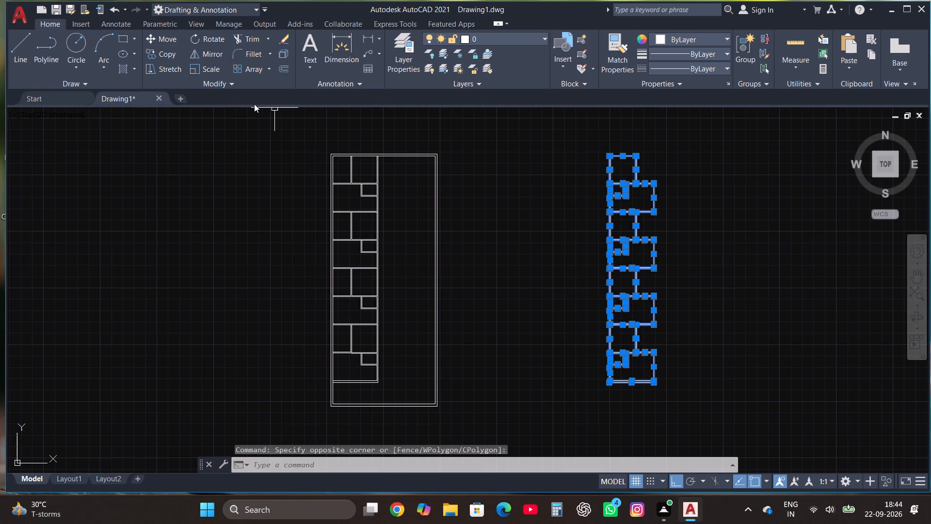
click(165, 40)
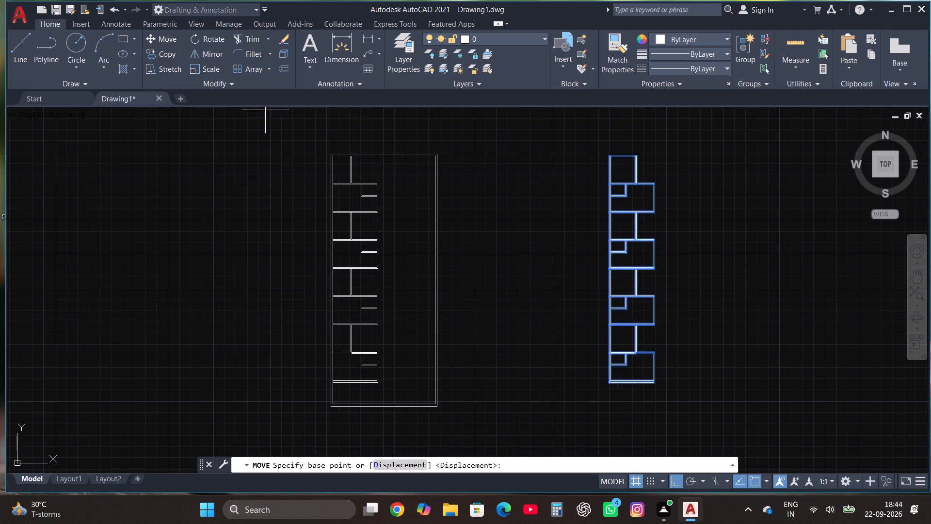
scroll(666, 390, up, 1)
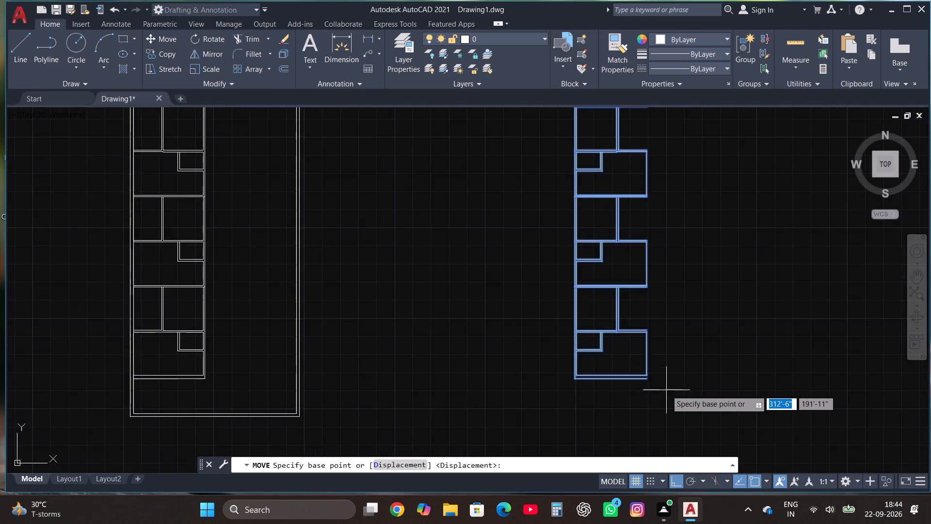
scroll(666, 390, up, 1)
click(635, 375)
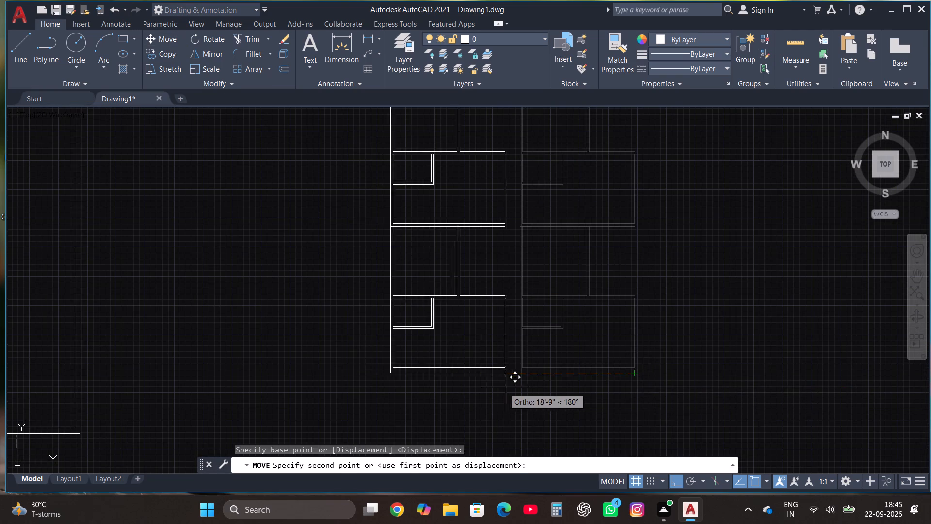
scroll(507, 388, down, 3)
scroll(376, 368, up, 3)
scroll(389, 405, down, 2)
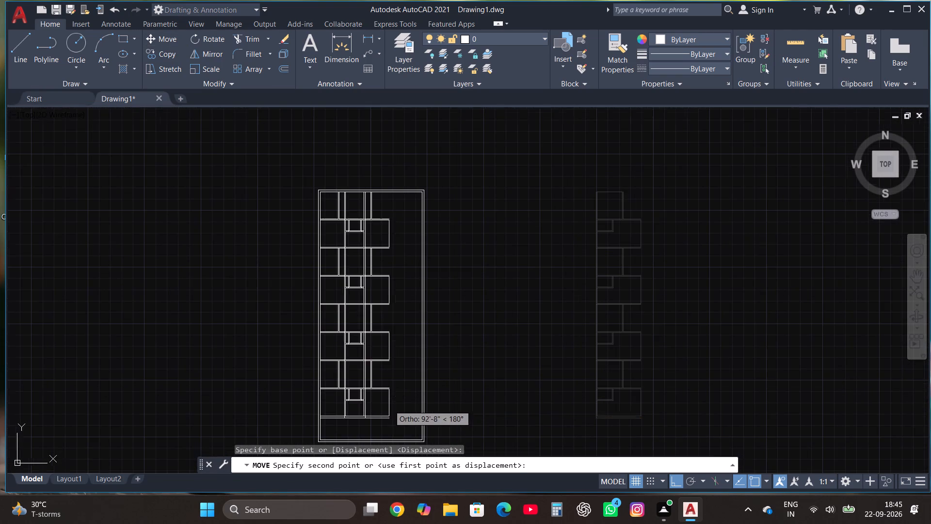
scroll(407, 410, up, 2)
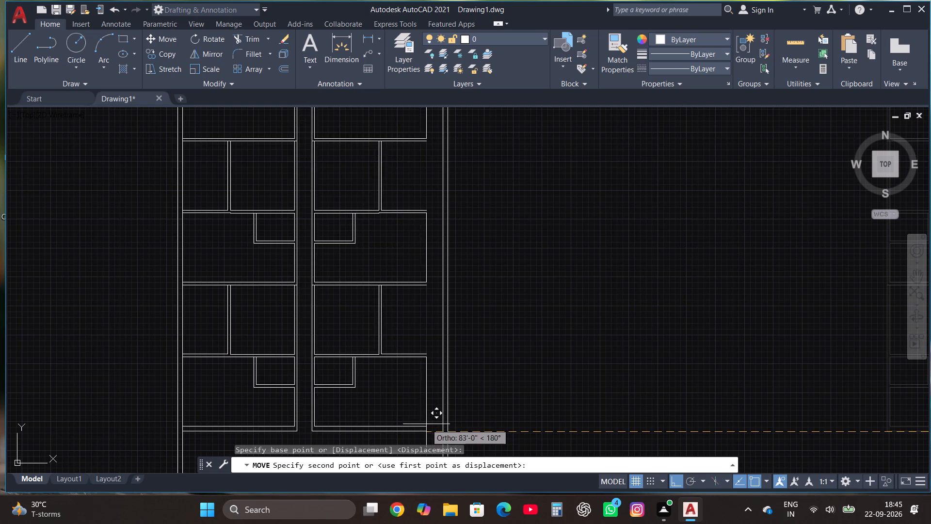
scroll(426, 424, up, 2)
scroll(457, 389, down, 2)
scroll(454, 416, up, 3)
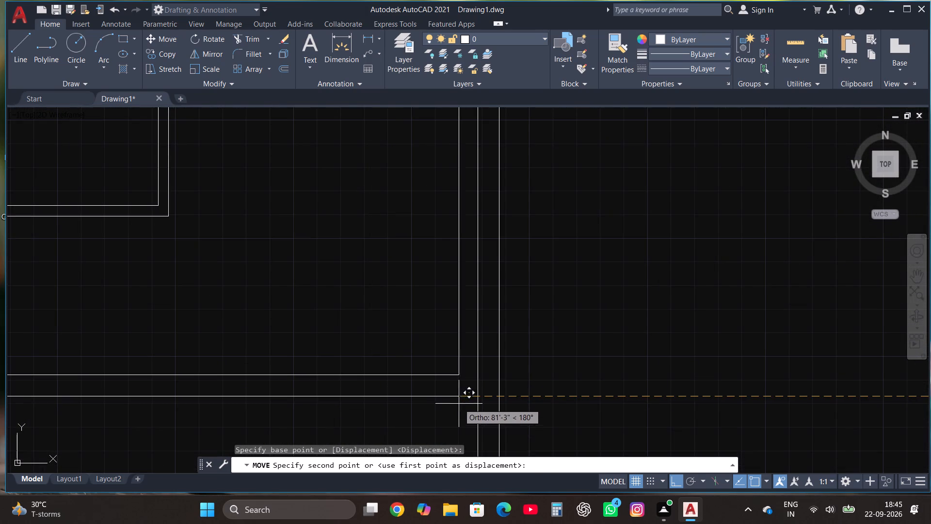
click(480, 396)
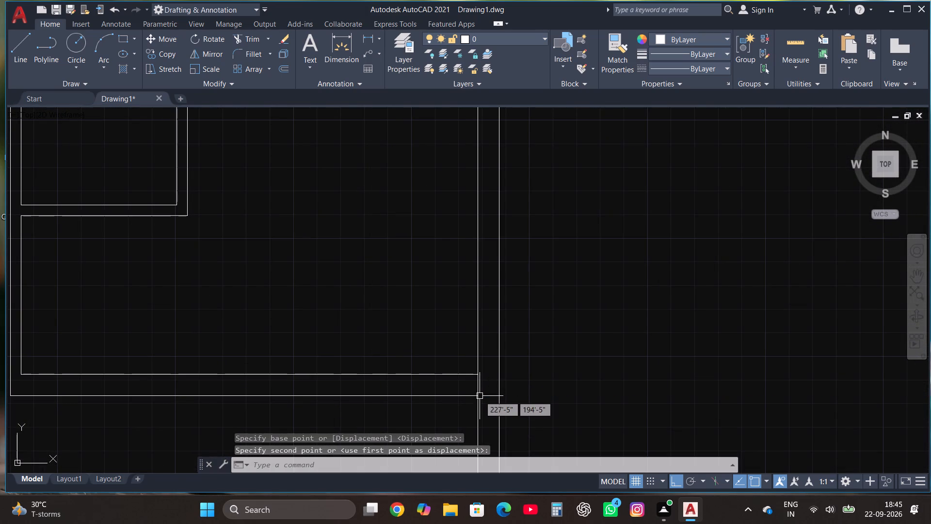
Draw two short horizontal jamb lines across the corridor-side partition of the upper left room, below its small corner room.
scroll(580, 369, down, 5)
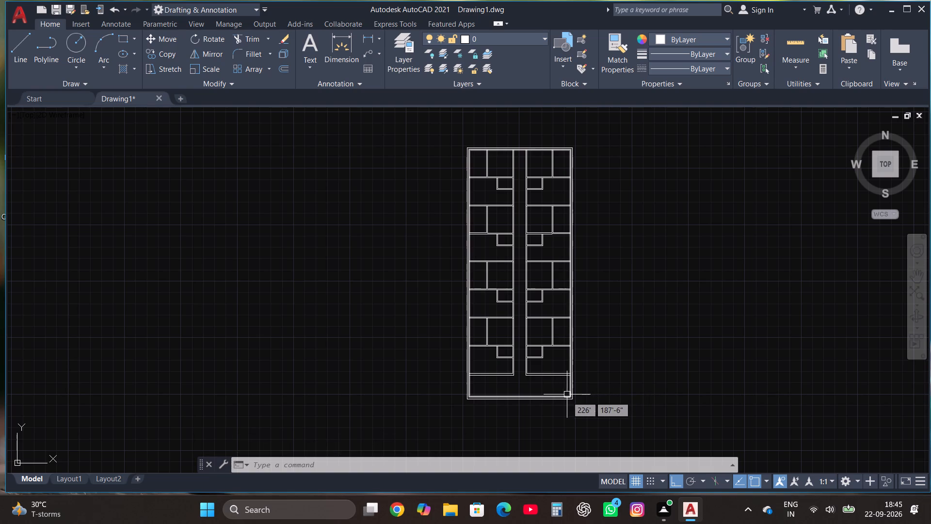
scroll(554, 415, up, 2)
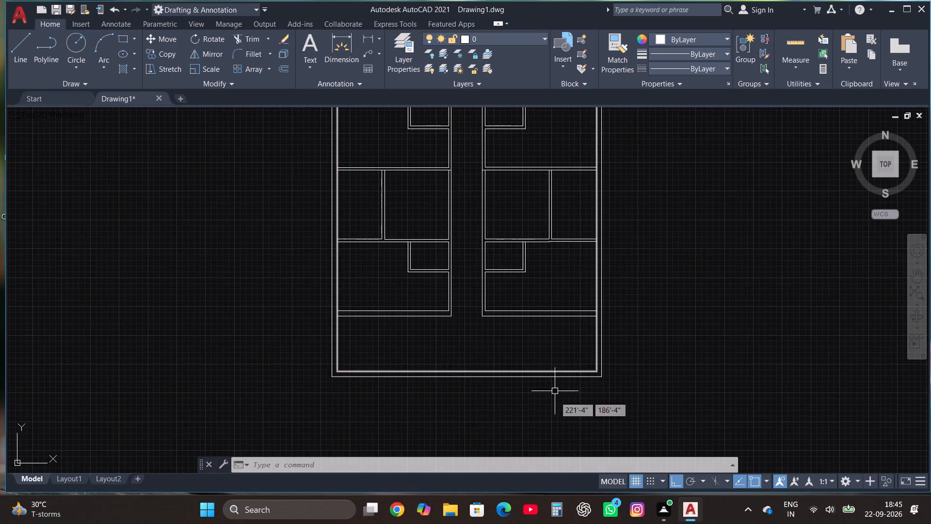
scroll(554, 418, down, 2)
scroll(517, 167, up, 1)
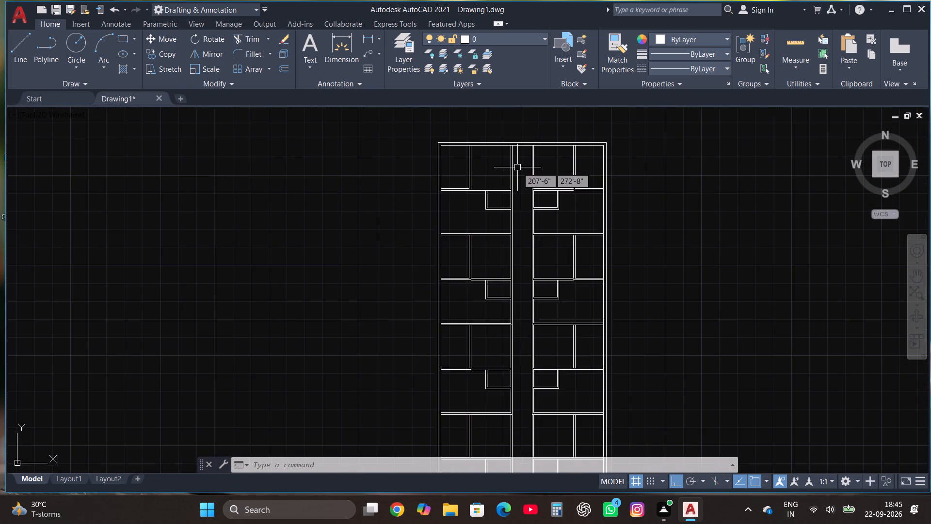
scroll(517, 167, up, 1)
scroll(501, 242, up, 2)
click(25, 40)
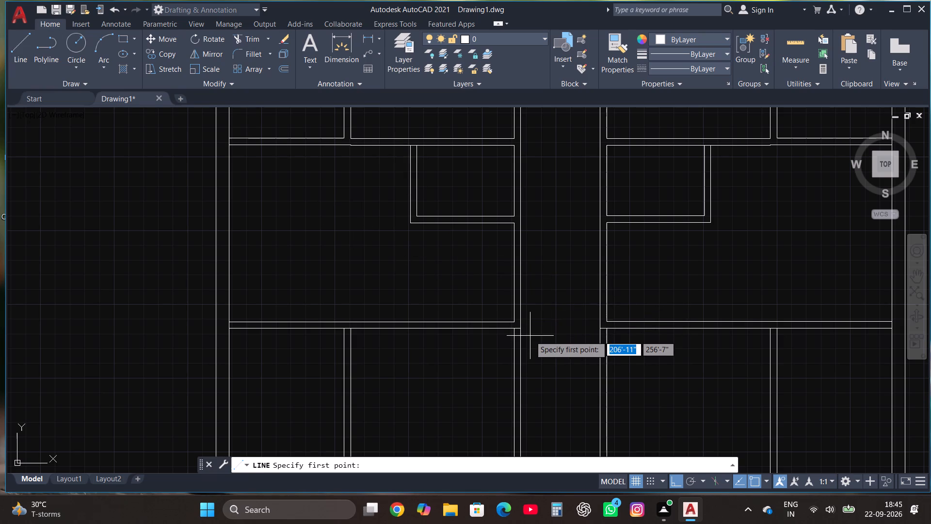
scroll(530, 336, up, 1)
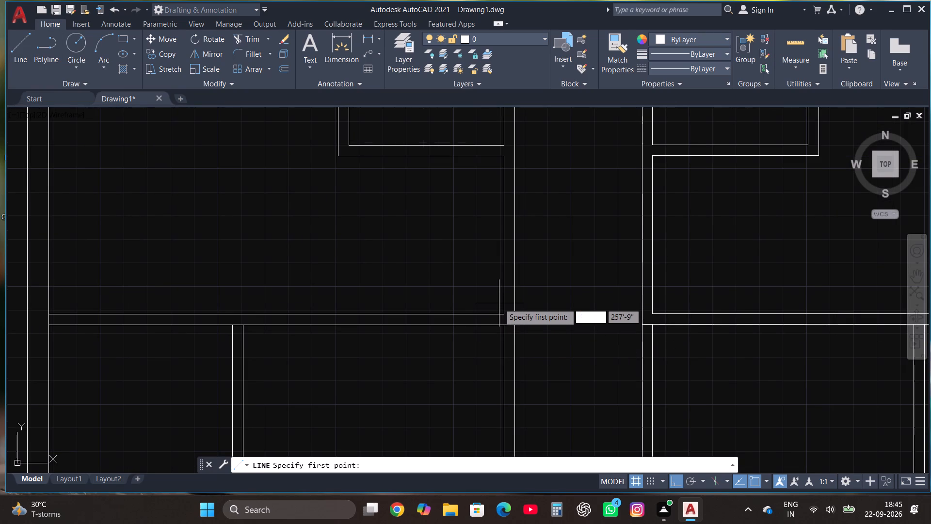
click(503, 303)
click(538, 307)
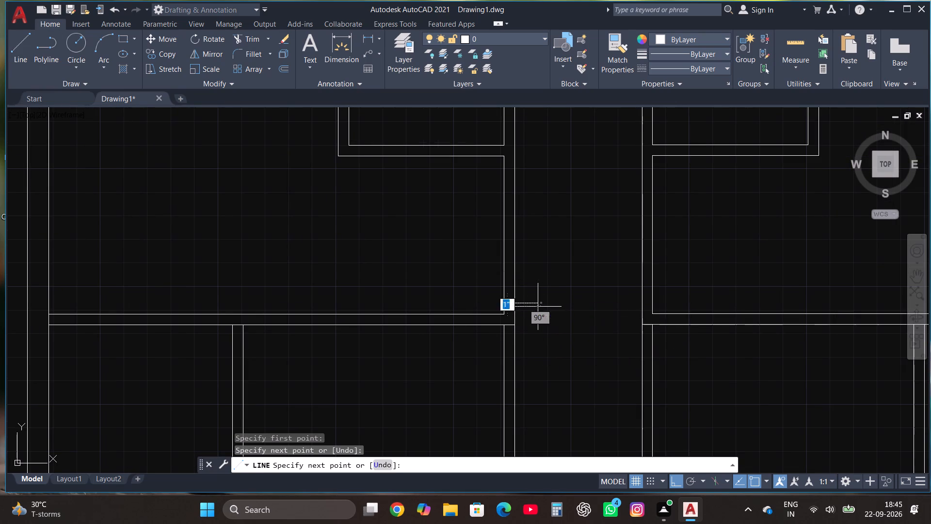
click(16, 41)
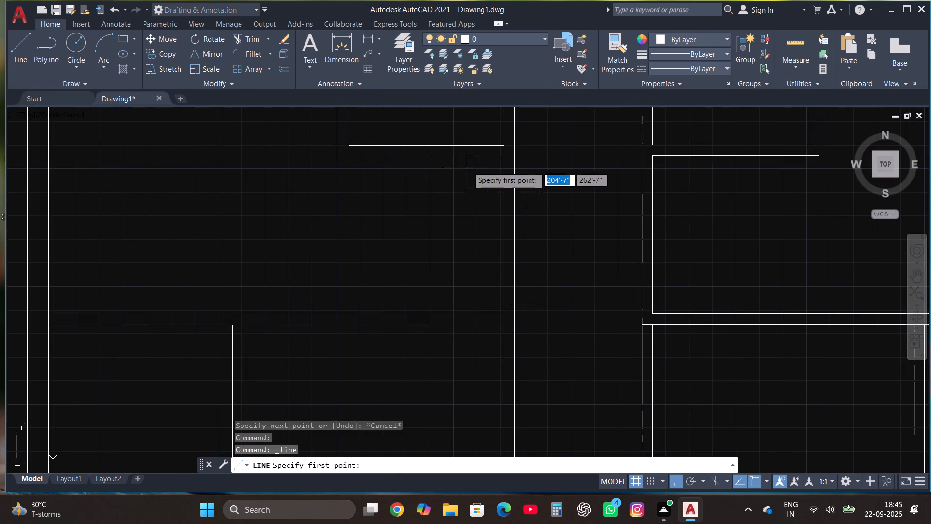
click(502, 188)
click(526, 190)
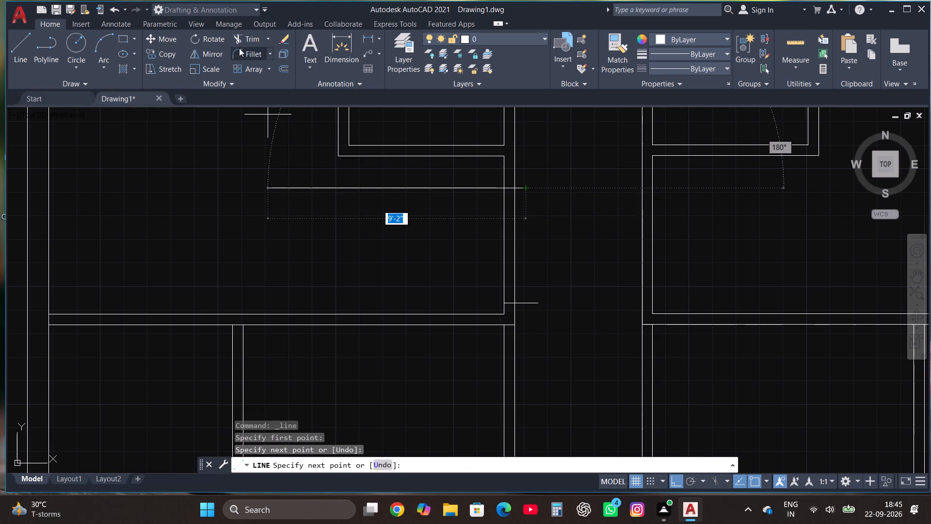
Trim the jamb lines' overhanging ends and the partition lines between them to open a doorway onto the corridor.
click(243, 45)
click(524, 187)
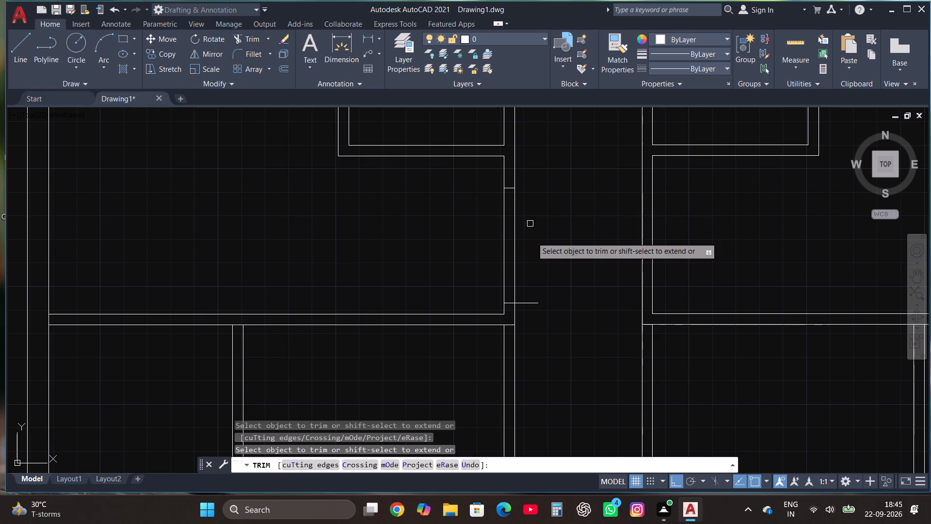
click(534, 304)
click(535, 256)
click(436, 241)
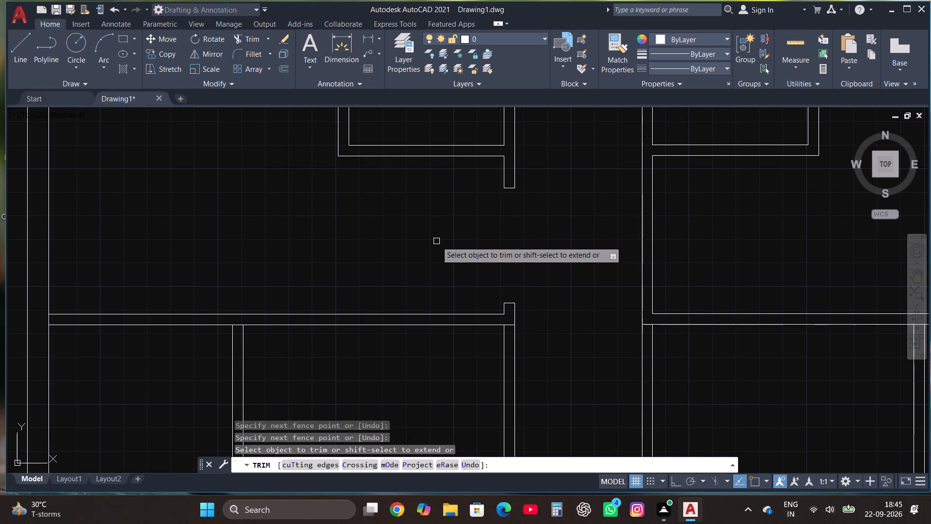
key(Escape)
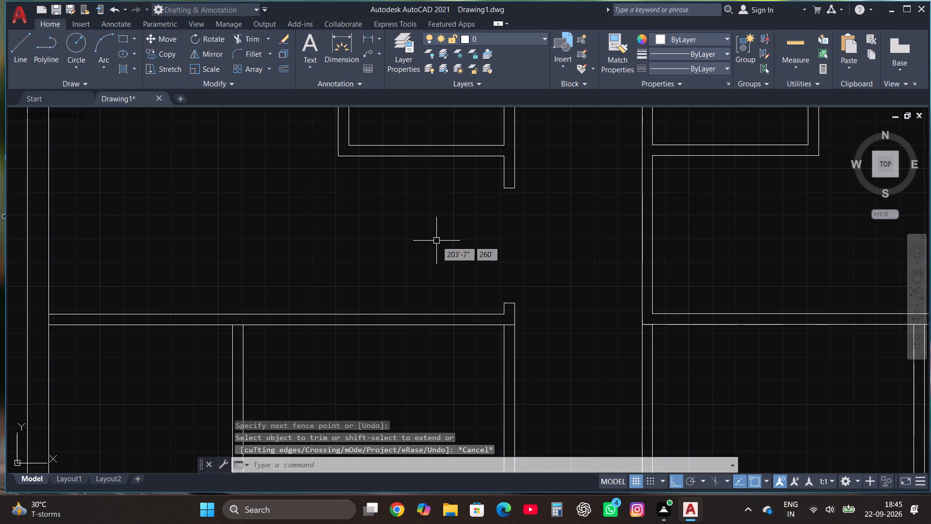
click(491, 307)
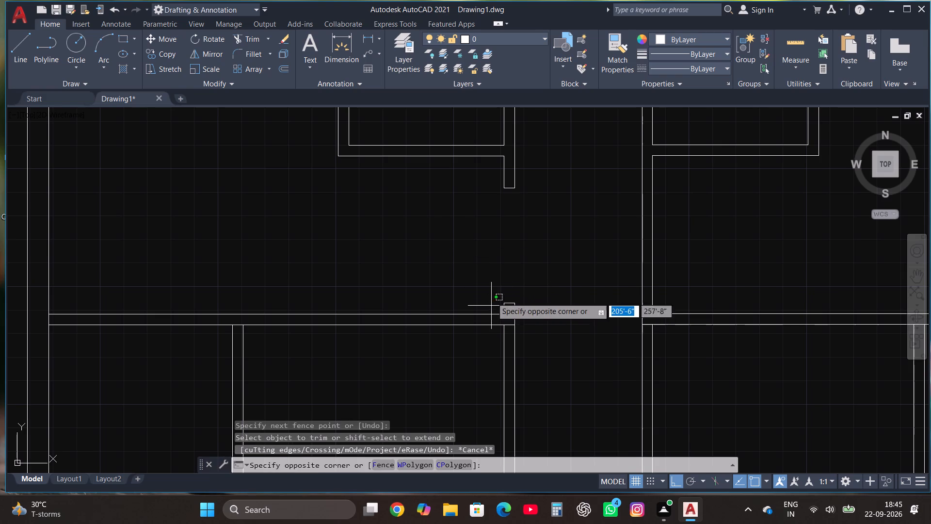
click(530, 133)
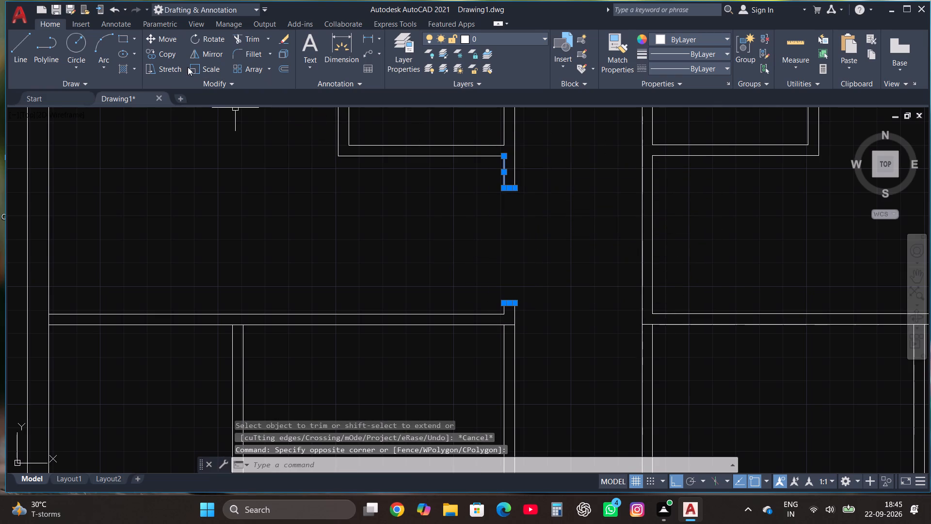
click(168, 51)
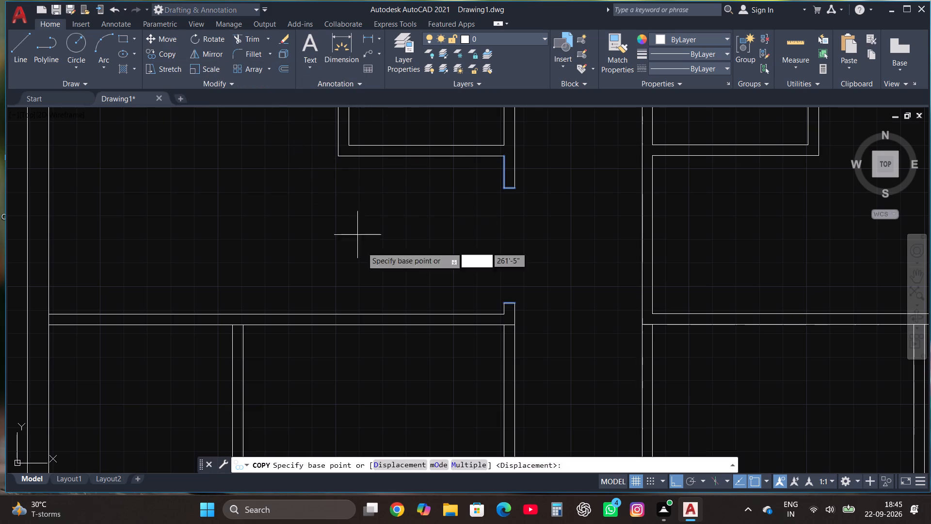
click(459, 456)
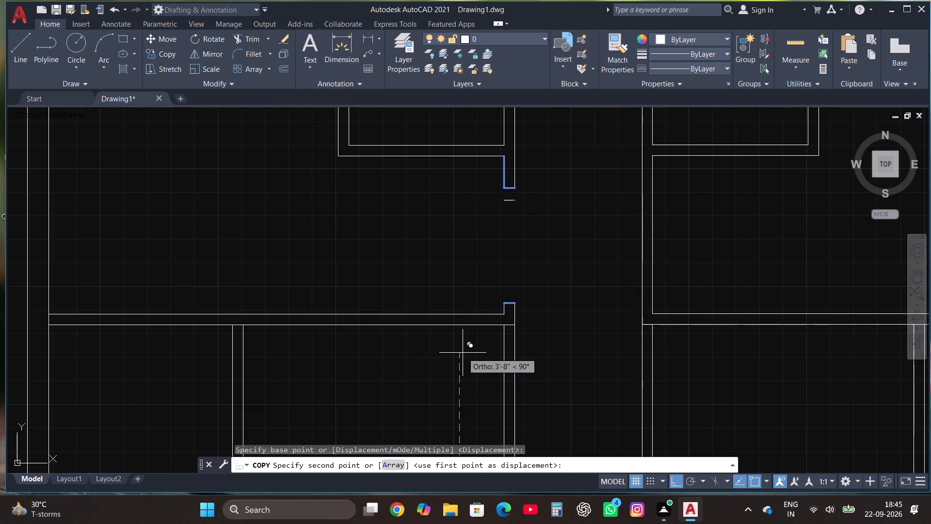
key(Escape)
Copy the doorway jamb lines in Multiple mode from the small room's lower corner to the matching corner of the second left unit.
click(479, 344)
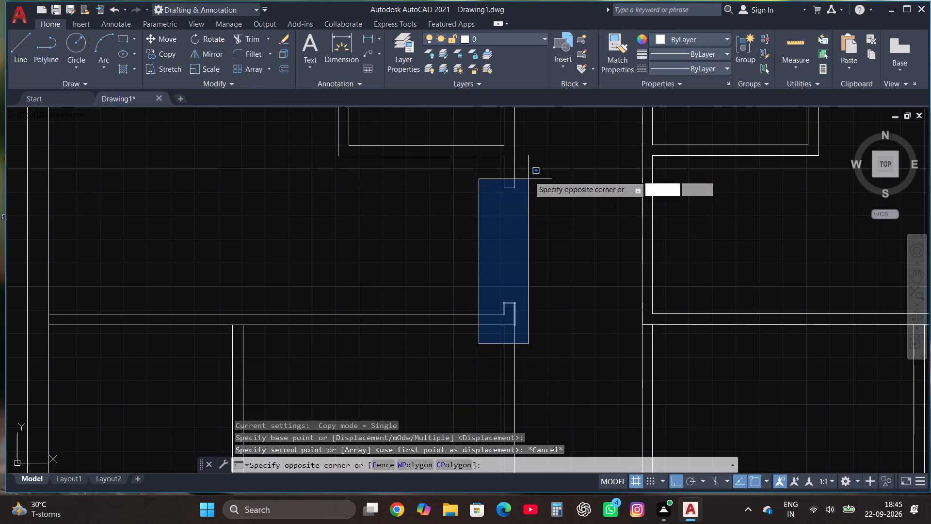
click(532, 153)
click(162, 59)
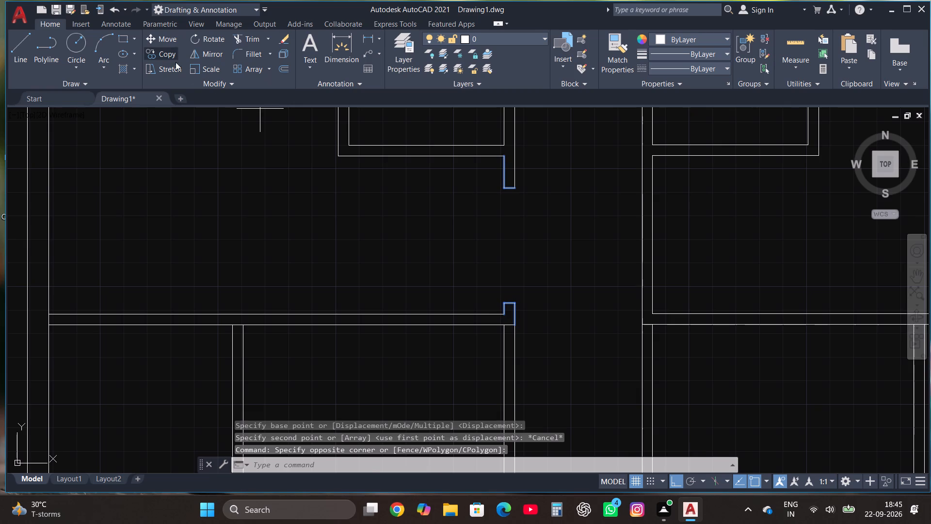
click(468, 461)
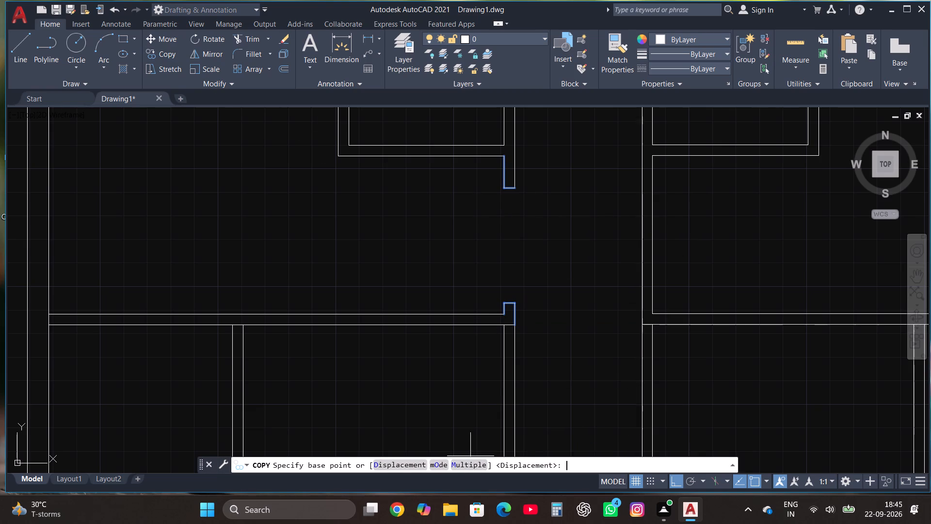
click(505, 156)
scroll(505, 162, down, 1)
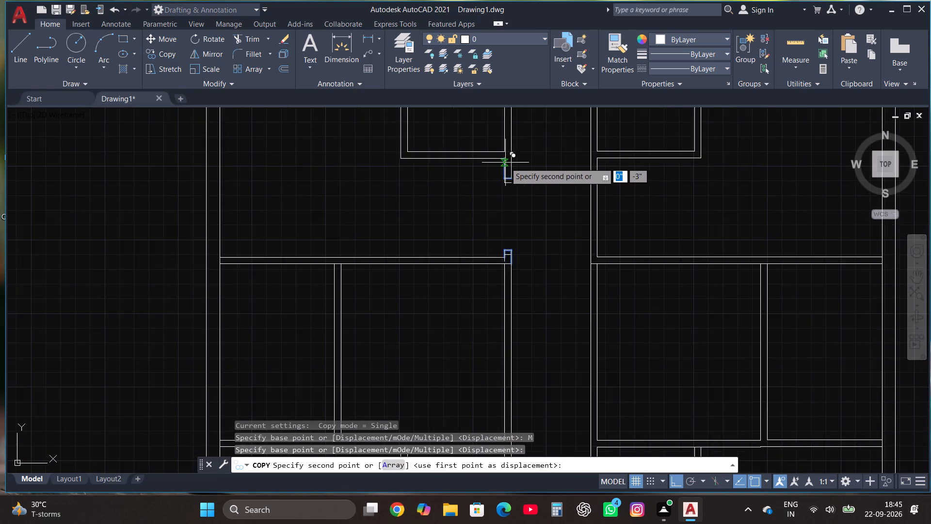
scroll(504, 165, down, 2)
scroll(499, 301, up, 3)
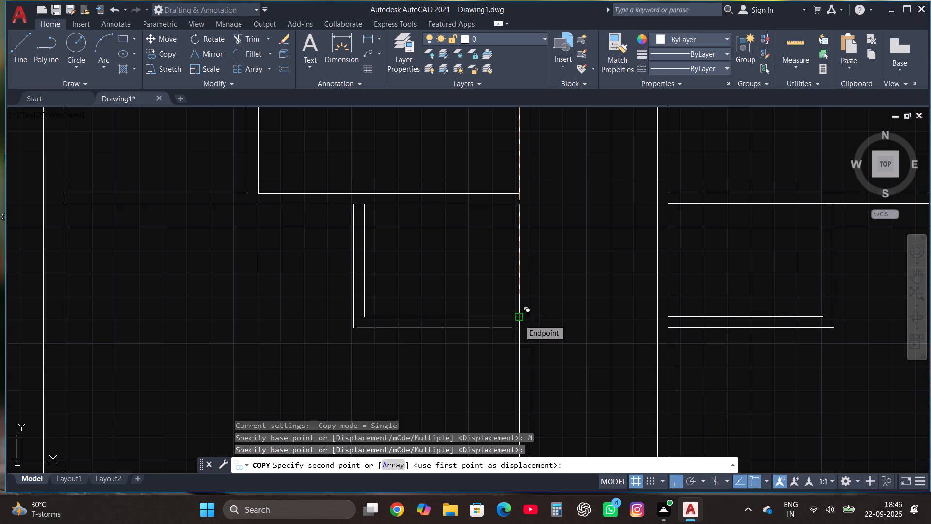
click(519, 319)
Place further copies of the doorway jamb lines below the small corner rooms of the third and lowest left units.
scroll(521, 256, down, 5)
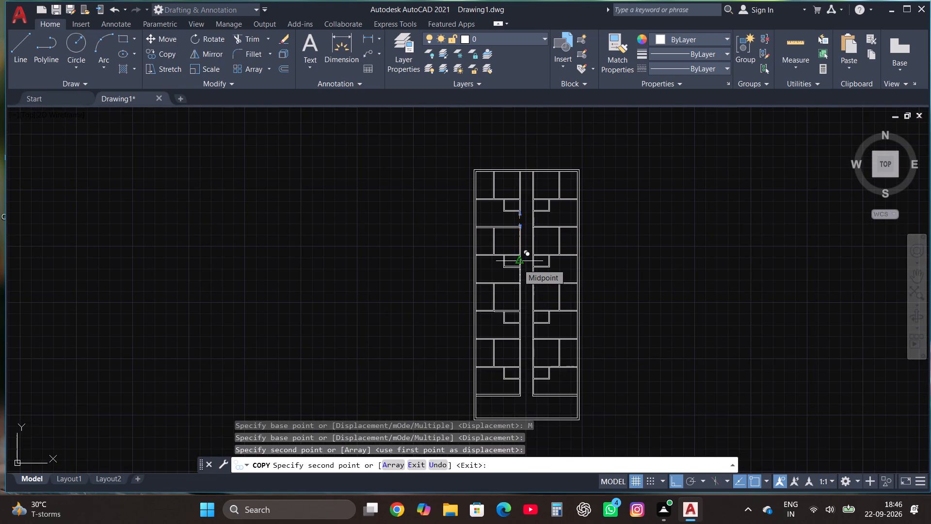
scroll(512, 318, up, 2)
scroll(550, 280, down, 1)
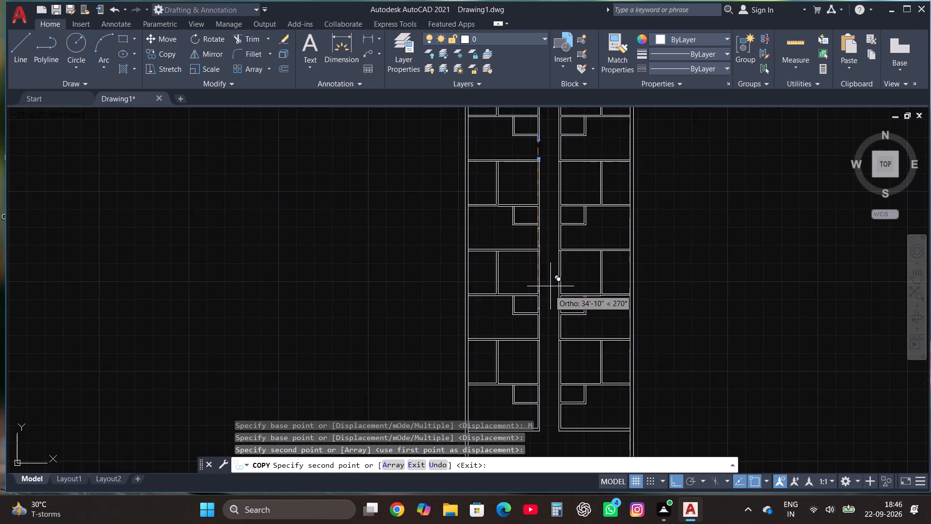
scroll(546, 303, up, 4)
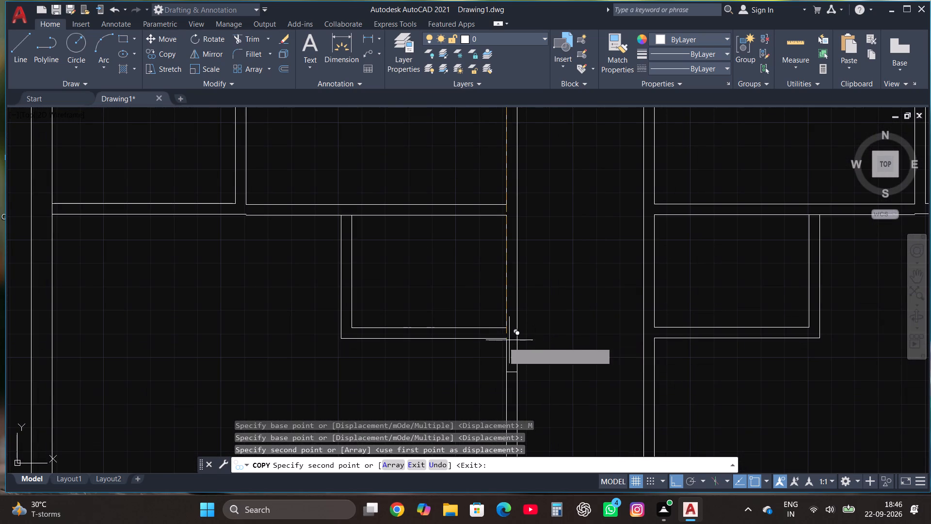
click(506, 340)
scroll(512, 283, down, 4)
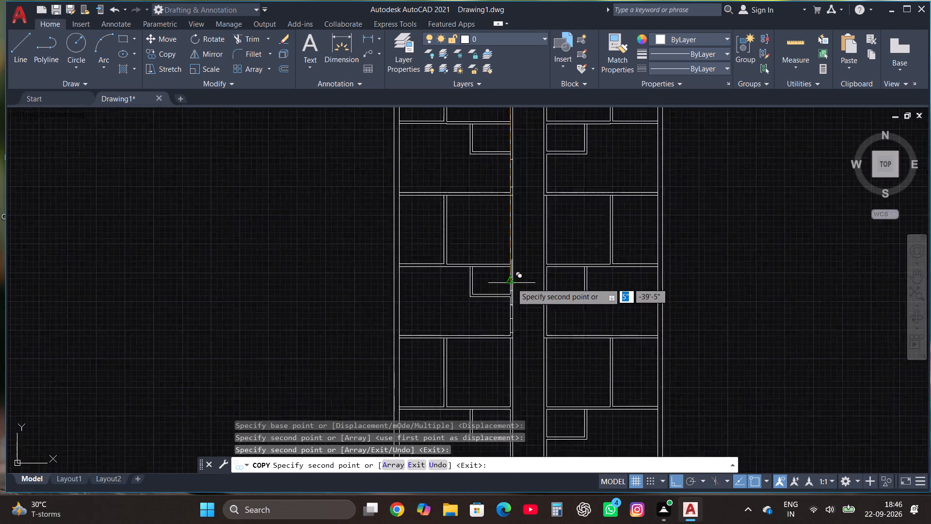
scroll(505, 380, up, 2)
scroll(520, 369, down, 2)
scroll(519, 381, up, 3)
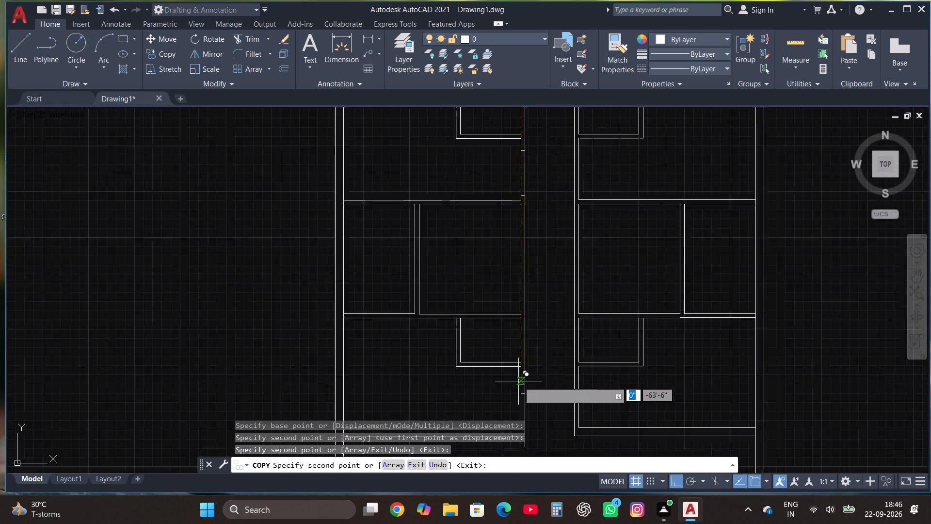
click(520, 360)
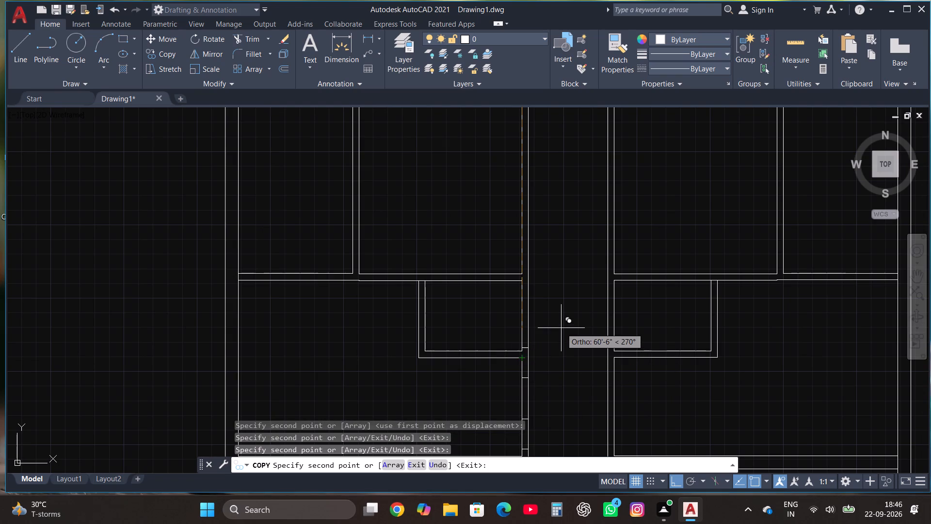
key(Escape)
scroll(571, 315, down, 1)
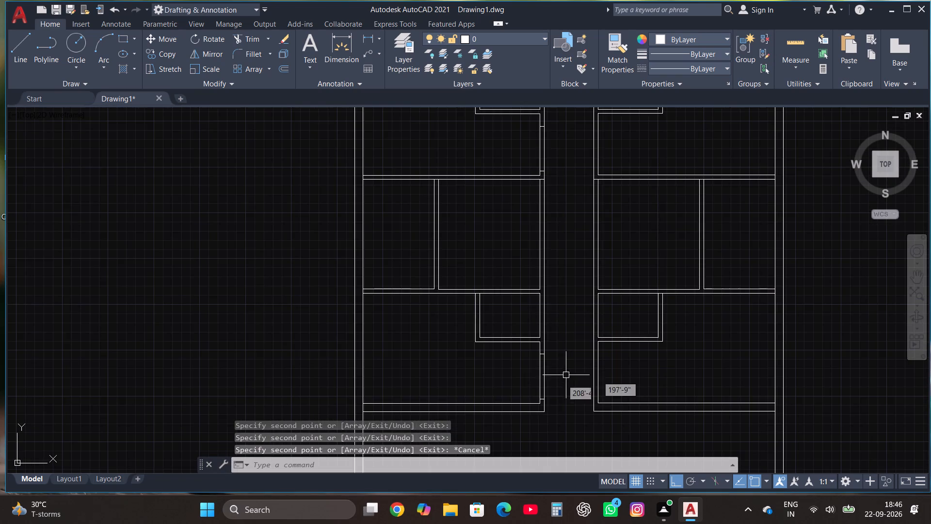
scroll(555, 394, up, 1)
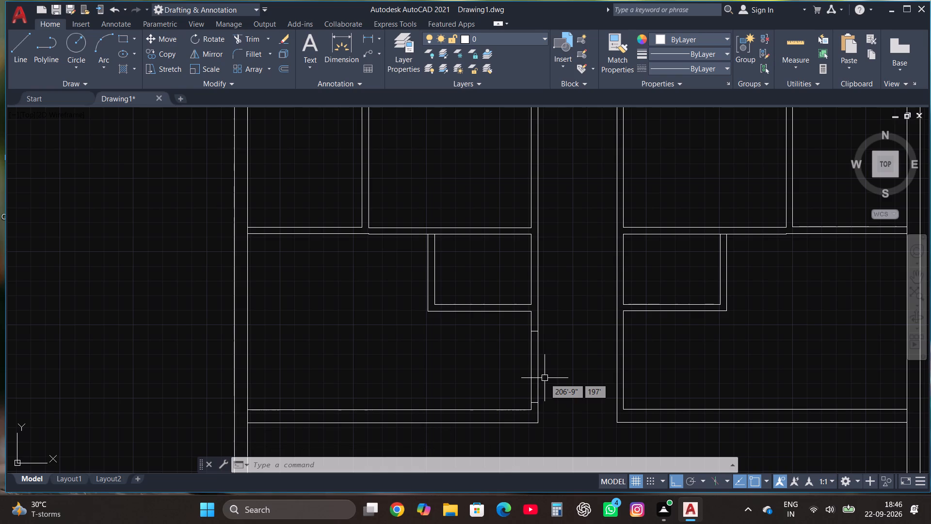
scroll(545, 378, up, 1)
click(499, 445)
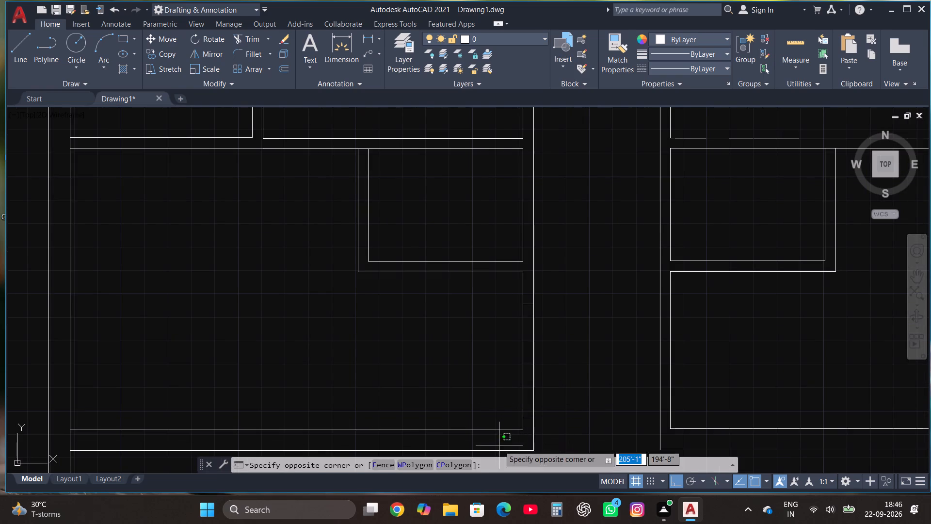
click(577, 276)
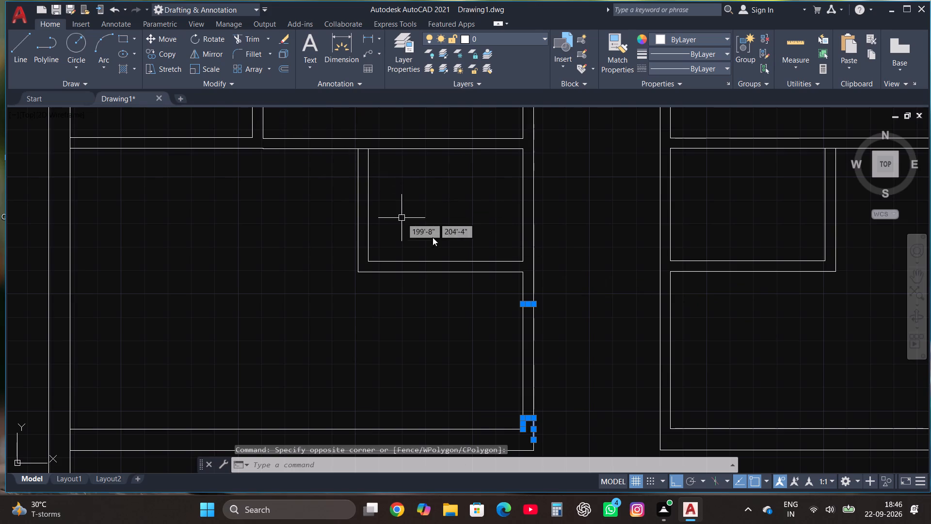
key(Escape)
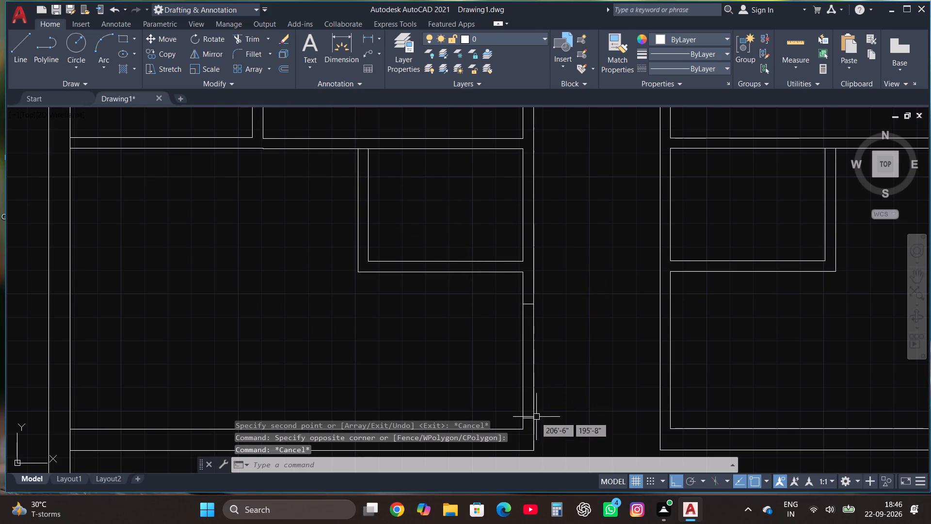
Copy the lowest left unit's two doorway jamb lines straight across the corridor onto the lowest right unit's corridor-side partition.
click(512, 424)
click(554, 299)
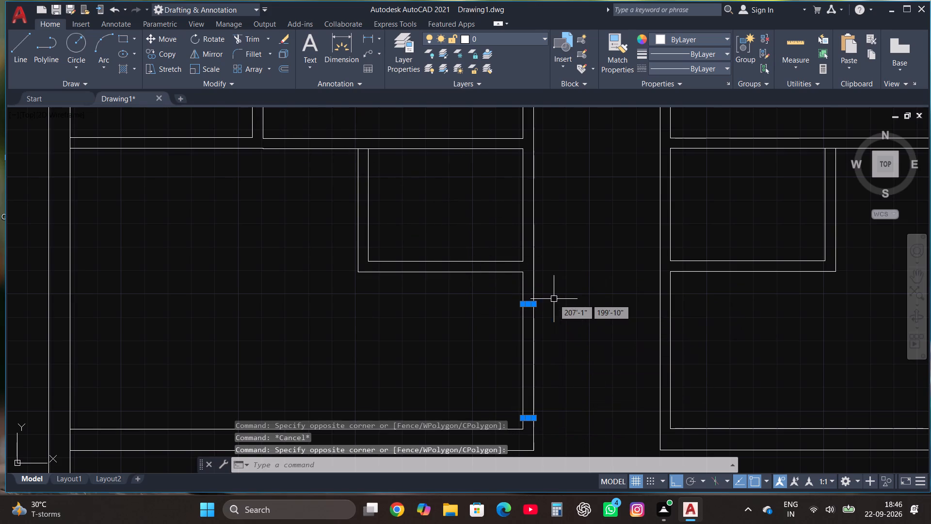
click(174, 53)
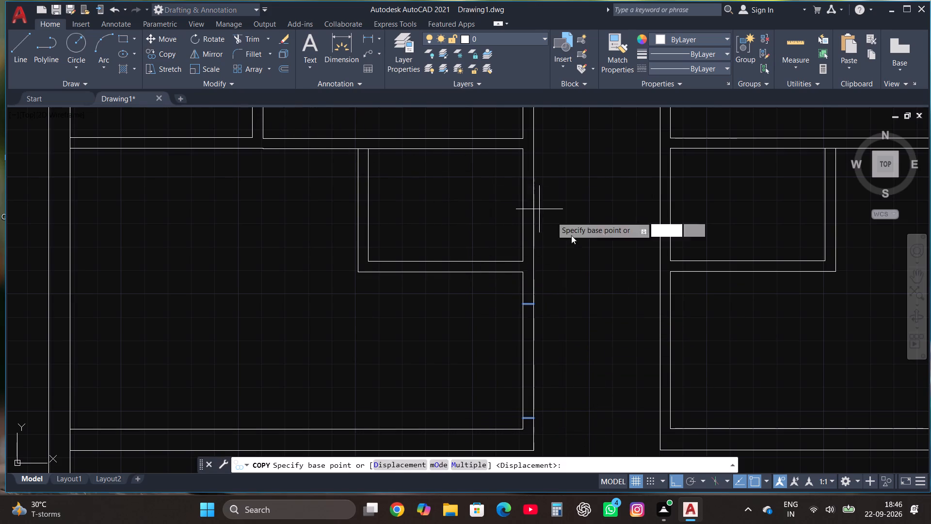
click(536, 305)
scroll(672, 304, up, 2)
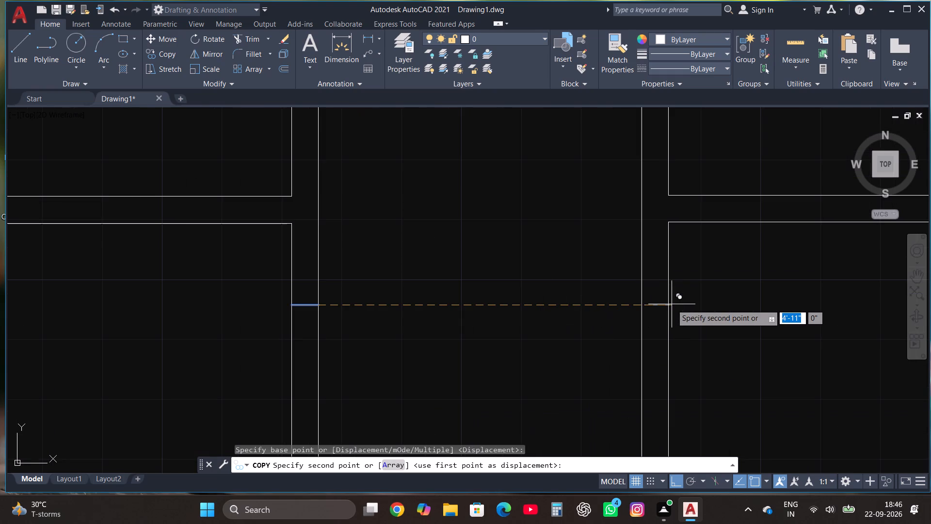
click(667, 305)
scroll(368, 335, down, 3)
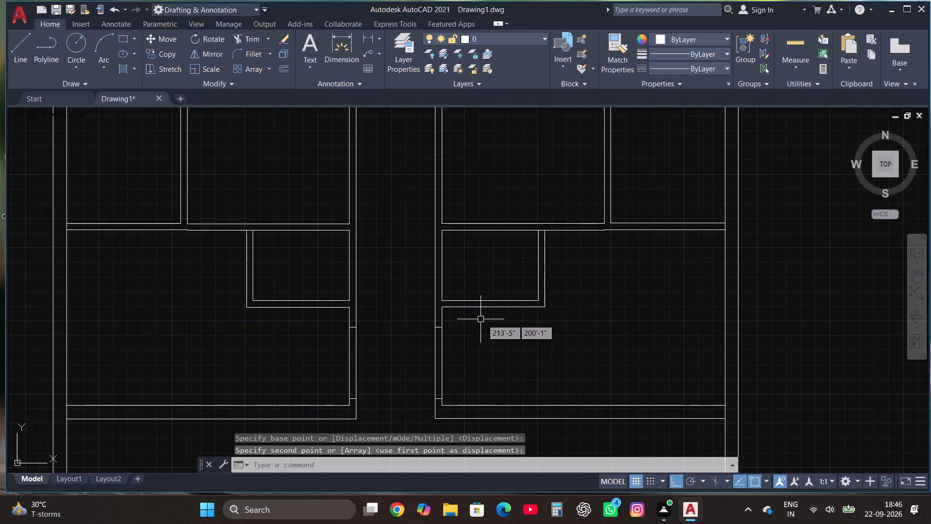
Copy the third left unit's two doorway jamb lines across the corridor to the third right unit's corridor-side partition.
scroll(499, 355, down, 3)
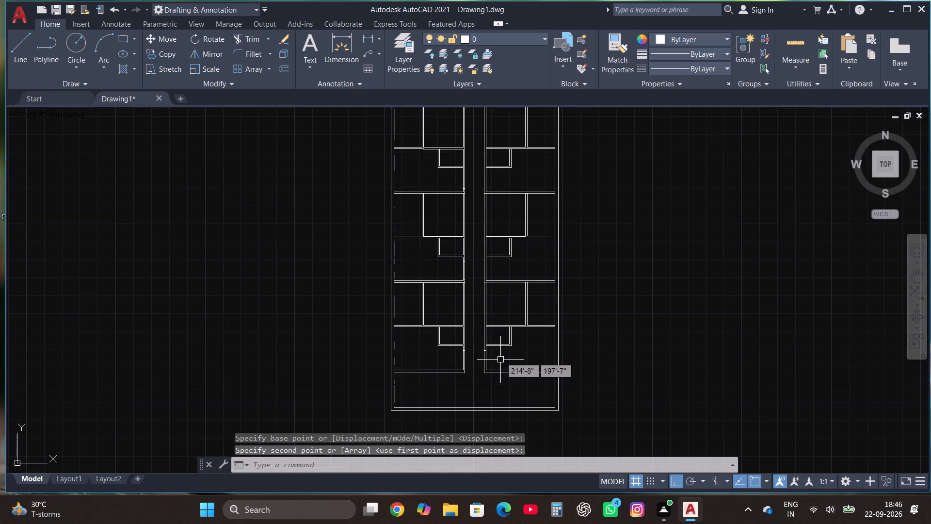
scroll(474, 271, up, 3)
scroll(432, 284, up, 2)
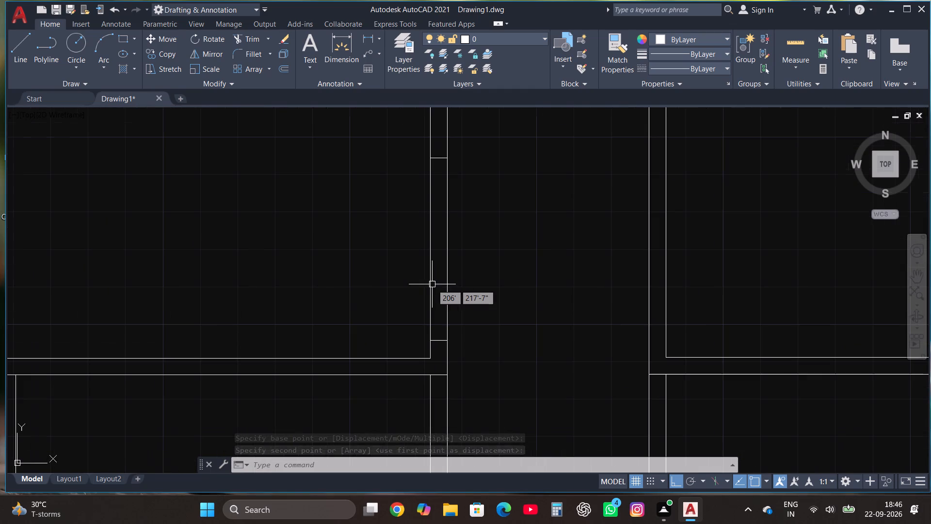
click(422, 353)
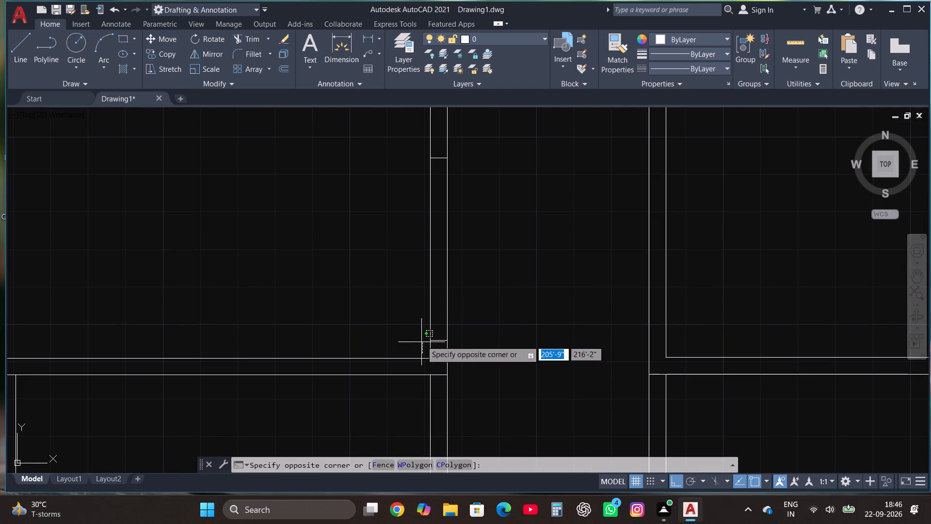
click(456, 148)
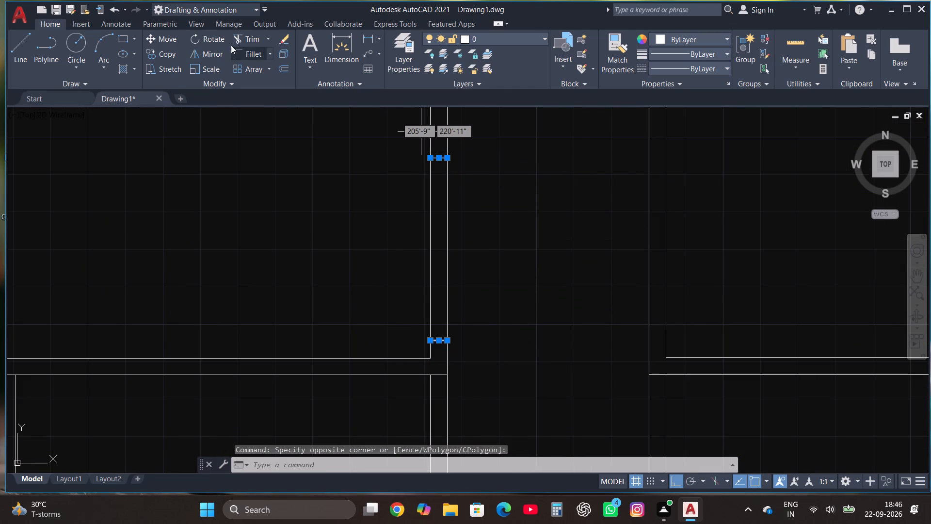
click(169, 51)
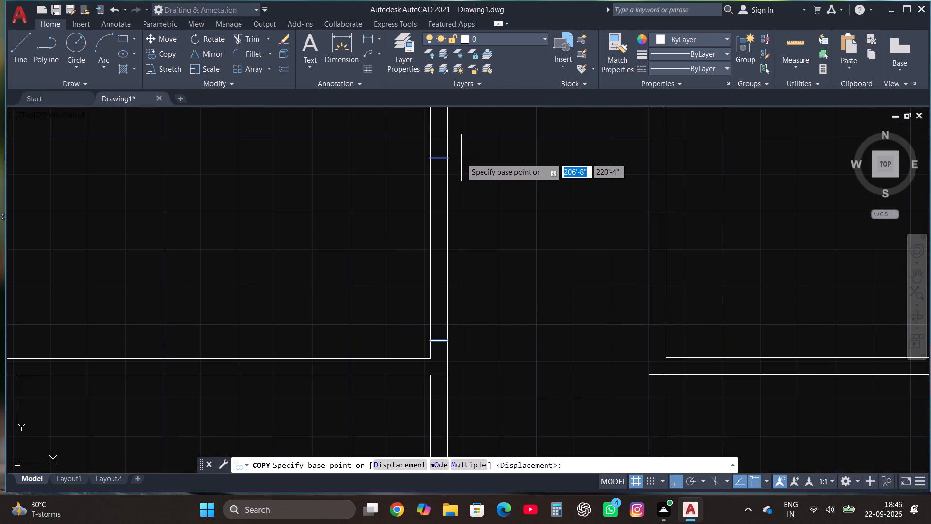
click(448, 158)
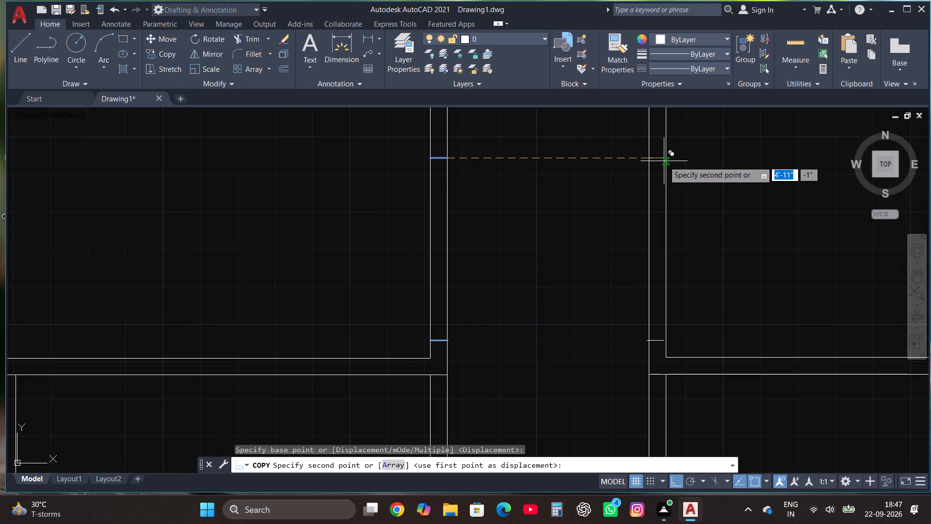
click(662, 161)
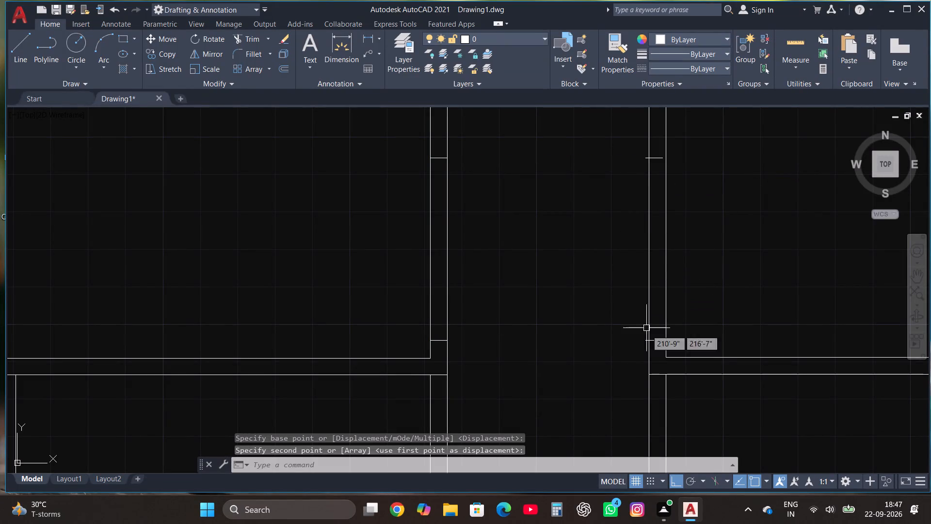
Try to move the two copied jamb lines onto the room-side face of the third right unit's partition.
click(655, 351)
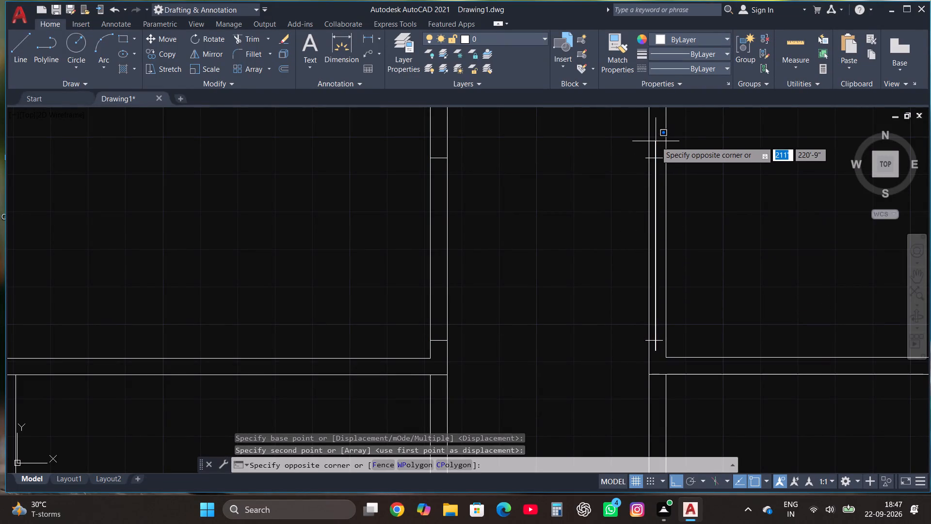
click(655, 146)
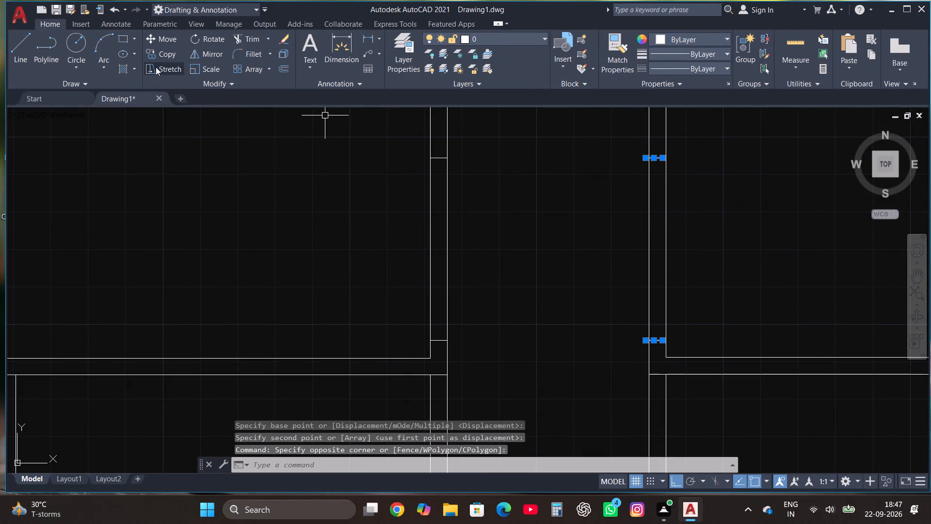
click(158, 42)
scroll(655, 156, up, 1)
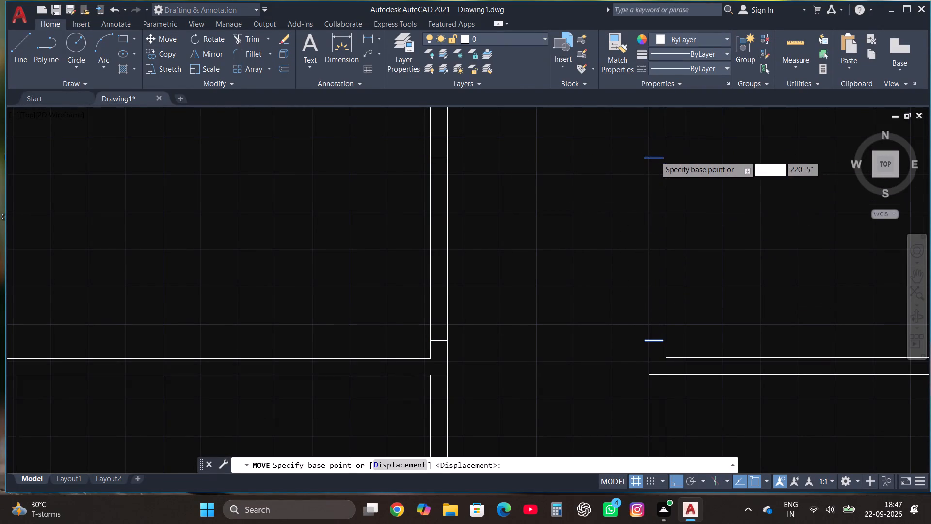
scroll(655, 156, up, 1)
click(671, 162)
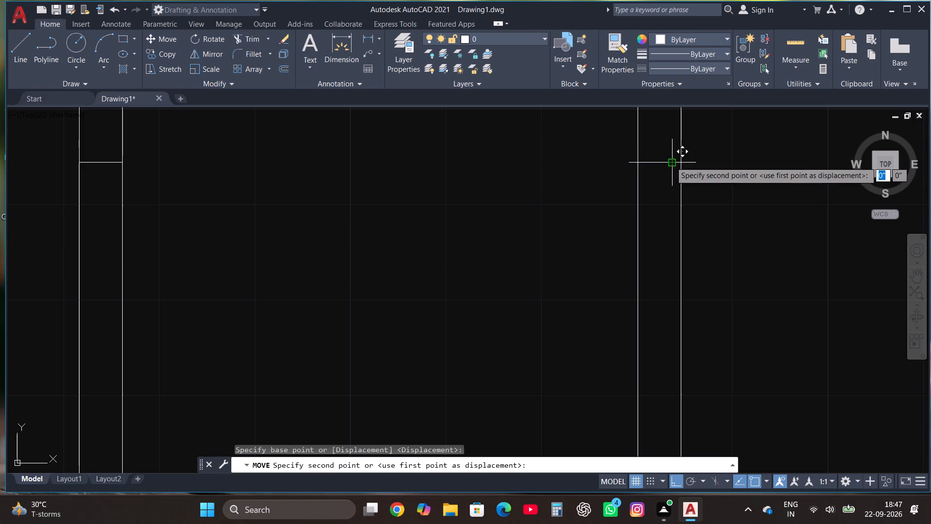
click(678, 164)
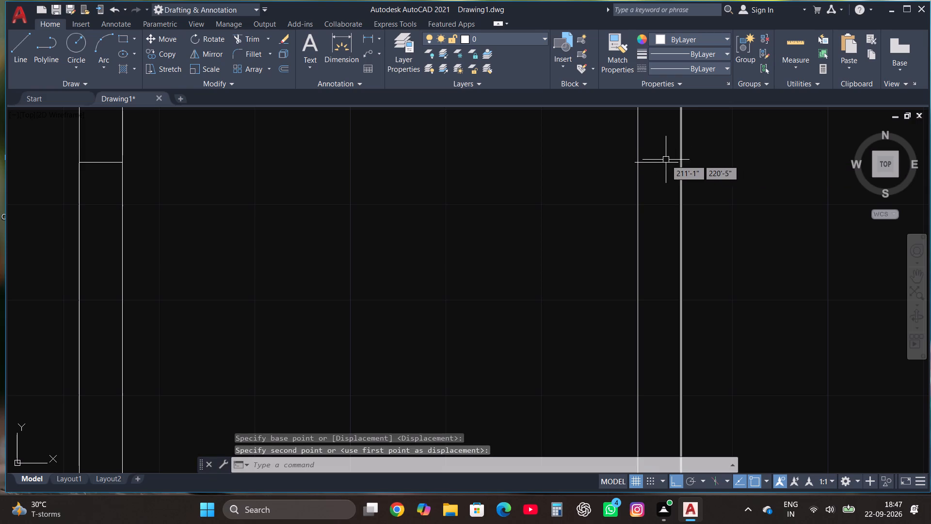
Move the third right unit's two jamb lines horizontally so their ends meet the room-side face of the corridor partition.
scroll(663, 172, down, 2)
click(659, 343)
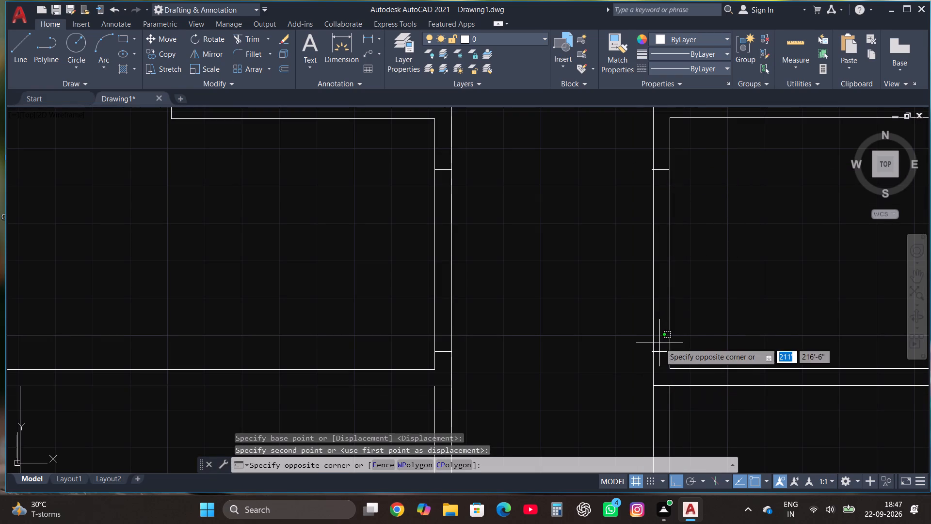
double_click(663, 361)
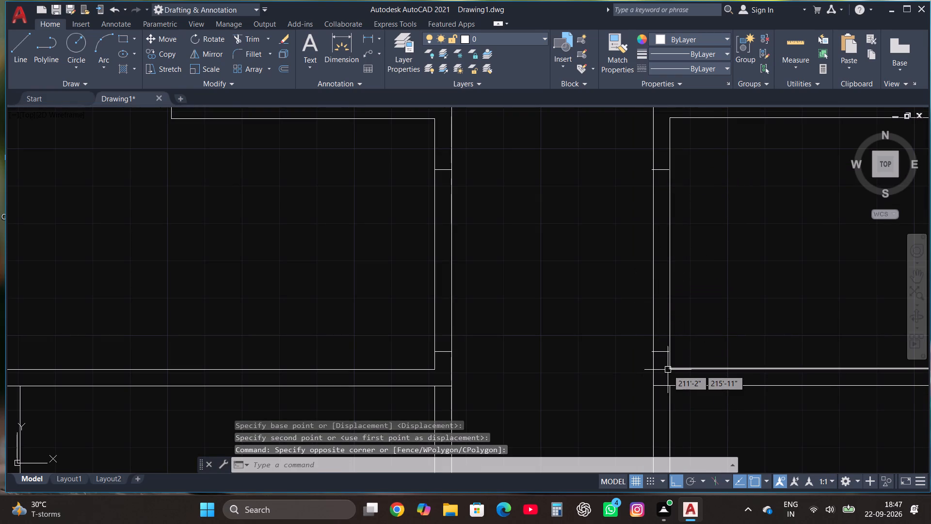
click(663, 362)
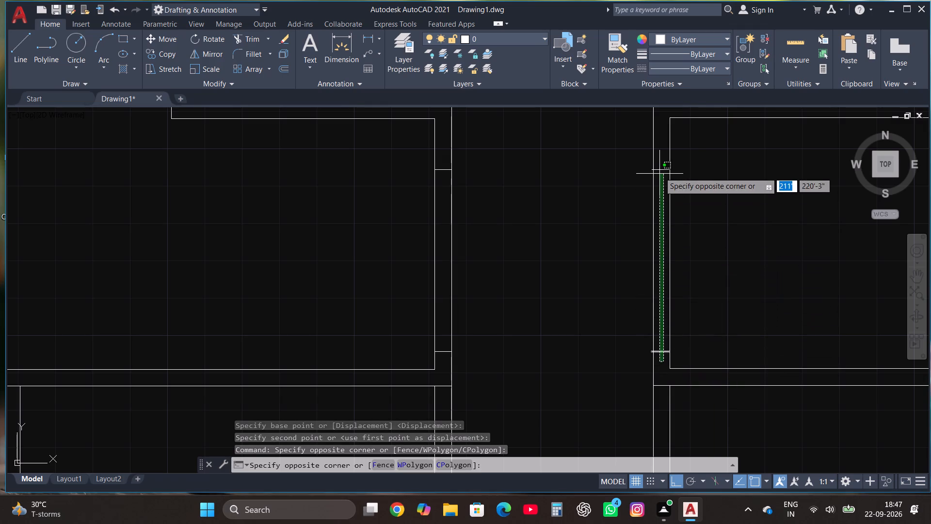
click(659, 172)
click(659, 172)
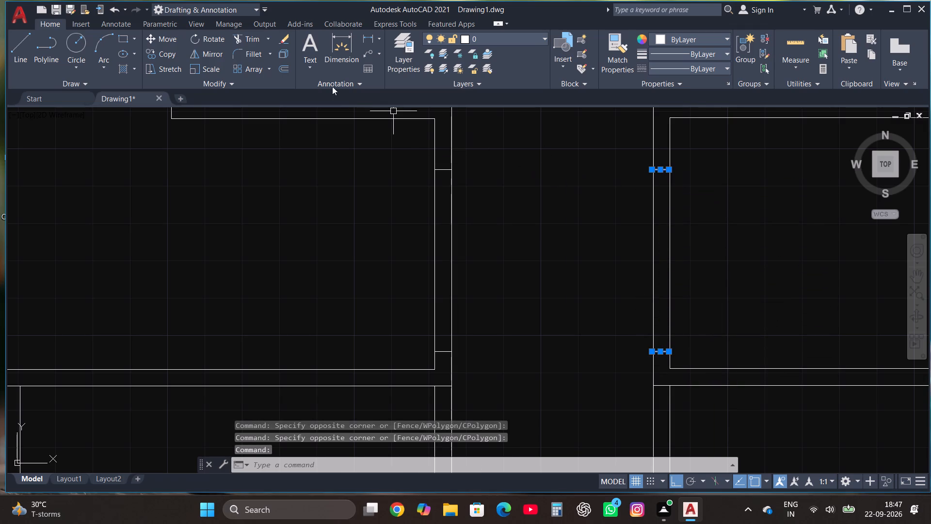
click(176, 43)
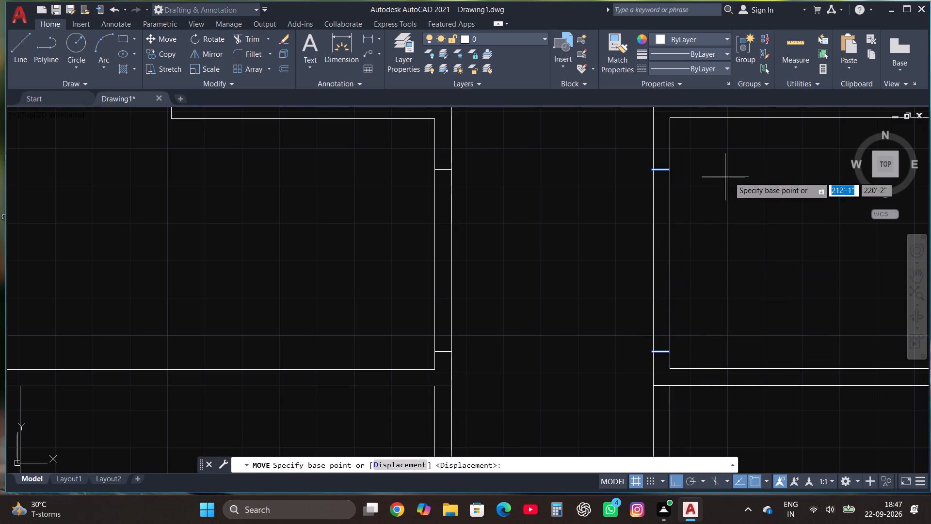
scroll(660, 165, up, 5)
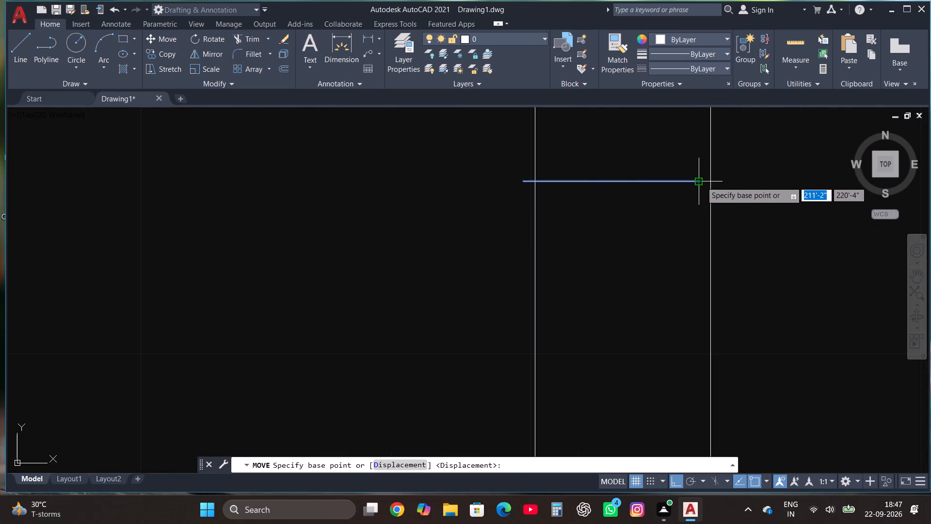
click(701, 181)
click(710, 183)
scroll(658, 254, down, 4)
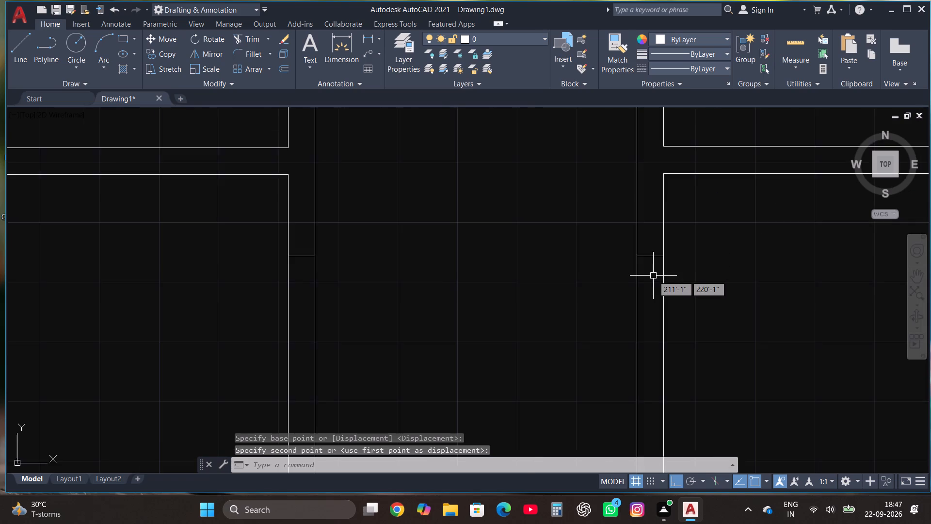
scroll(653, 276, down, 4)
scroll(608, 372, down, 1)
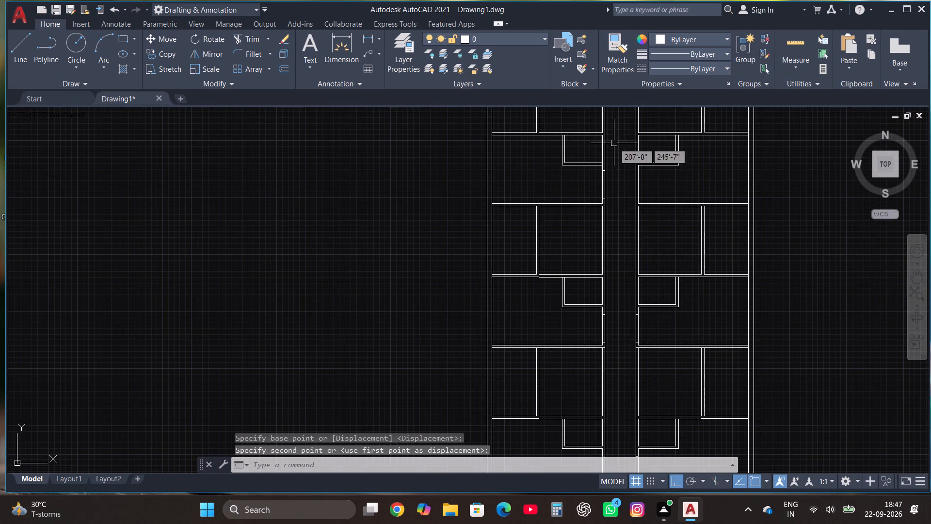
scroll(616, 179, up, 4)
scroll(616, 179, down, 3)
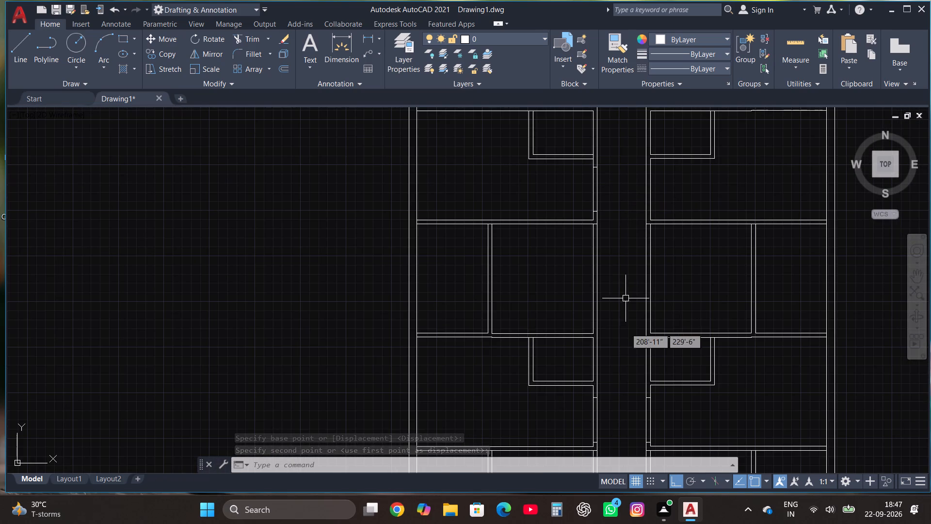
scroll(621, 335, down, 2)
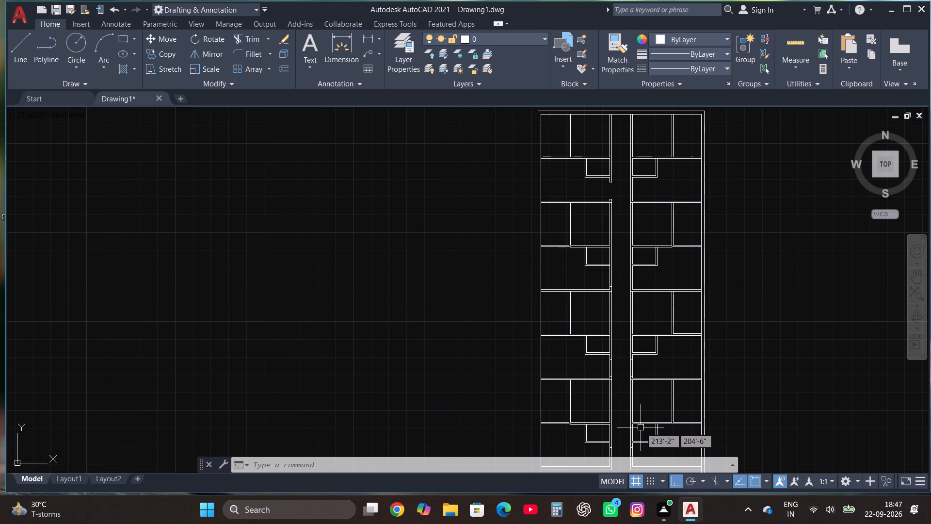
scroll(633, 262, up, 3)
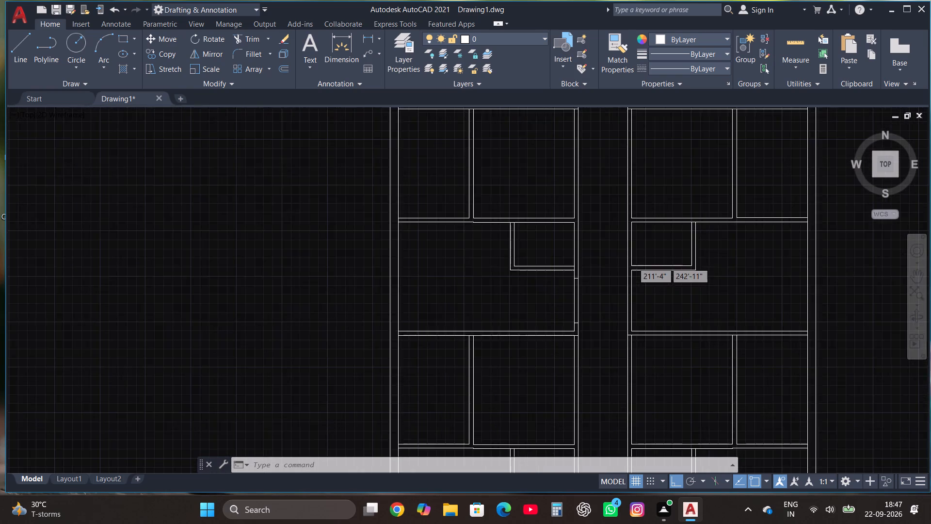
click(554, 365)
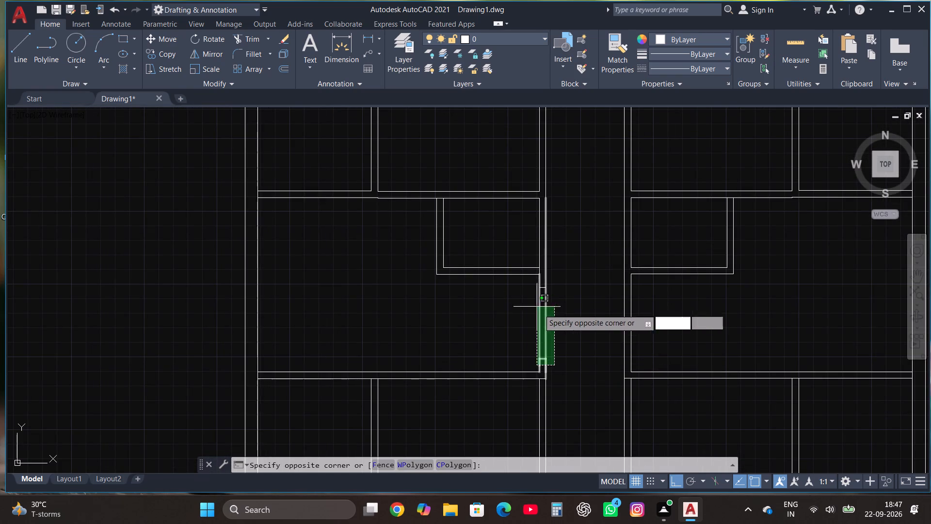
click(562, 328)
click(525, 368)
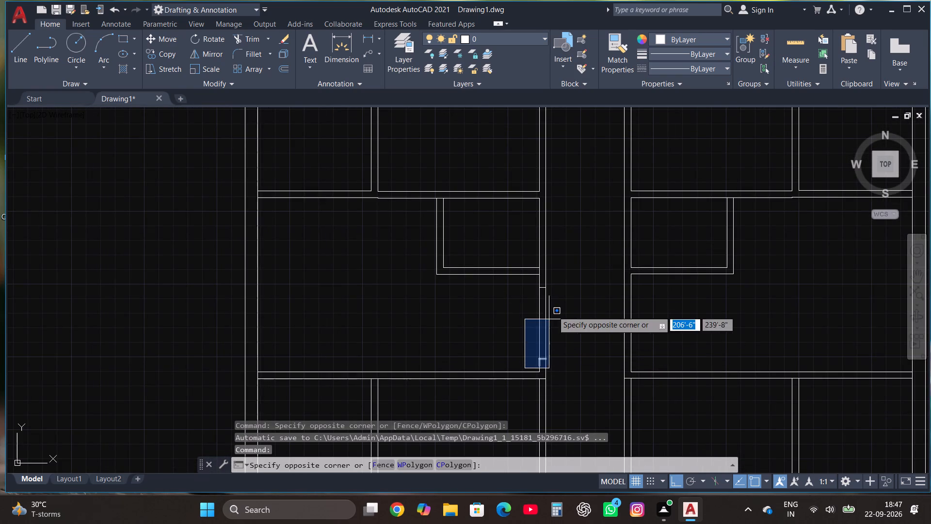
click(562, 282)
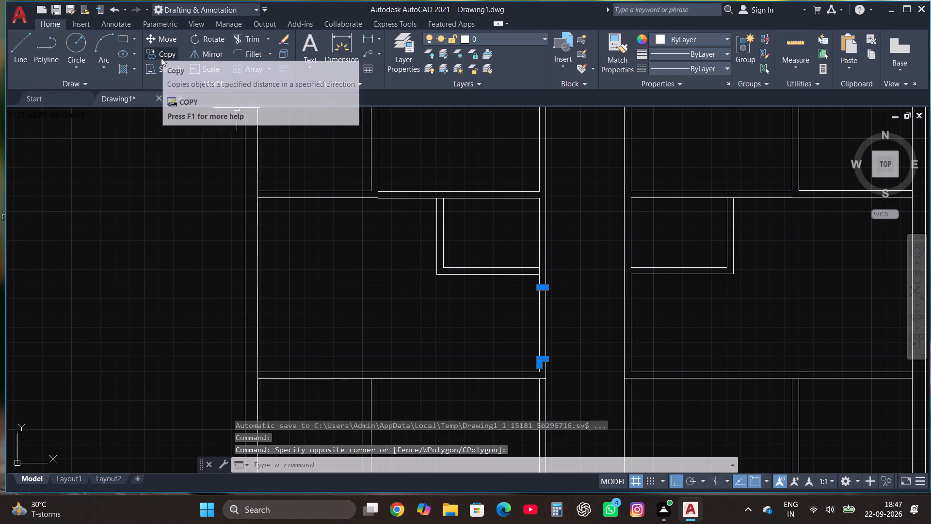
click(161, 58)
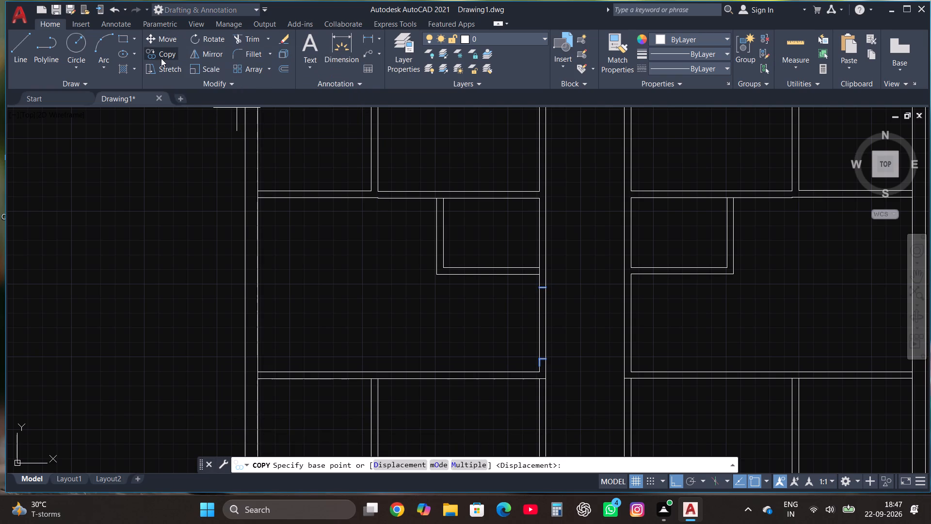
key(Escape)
Copy the second left unit's two doorway jamb lines straight across the corridor onto the second right unit's corridor-side partition.
scroll(564, 356, up, 2)
click(546, 376)
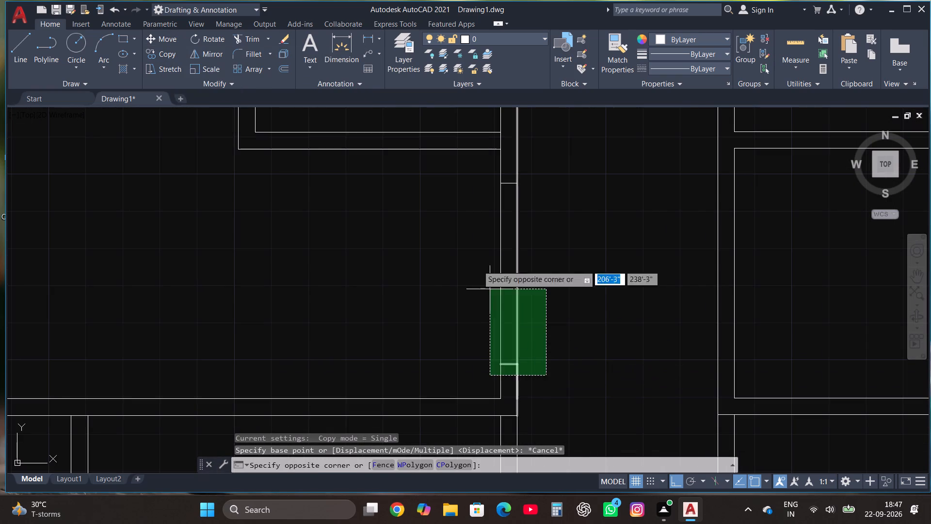
click(567, 281)
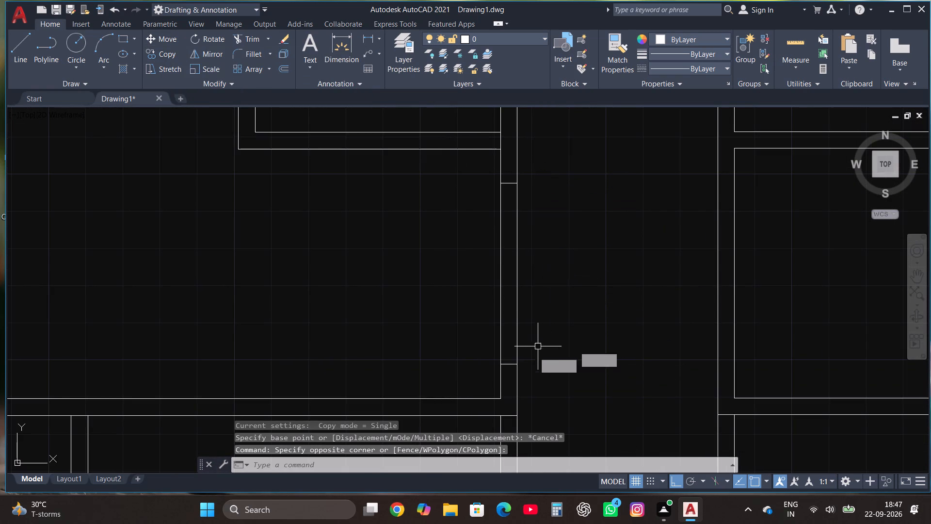
click(493, 380)
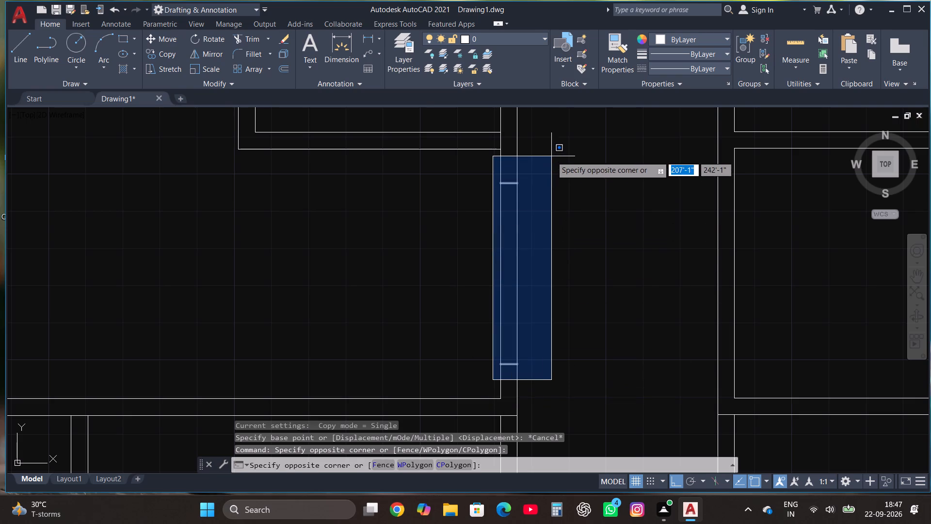
click(548, 170)
click(172, 56)
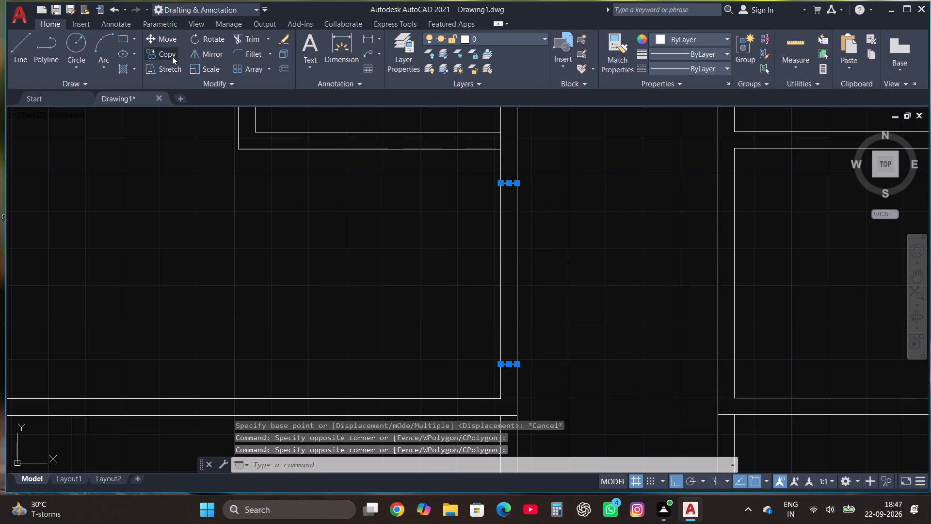
click(517, 185)
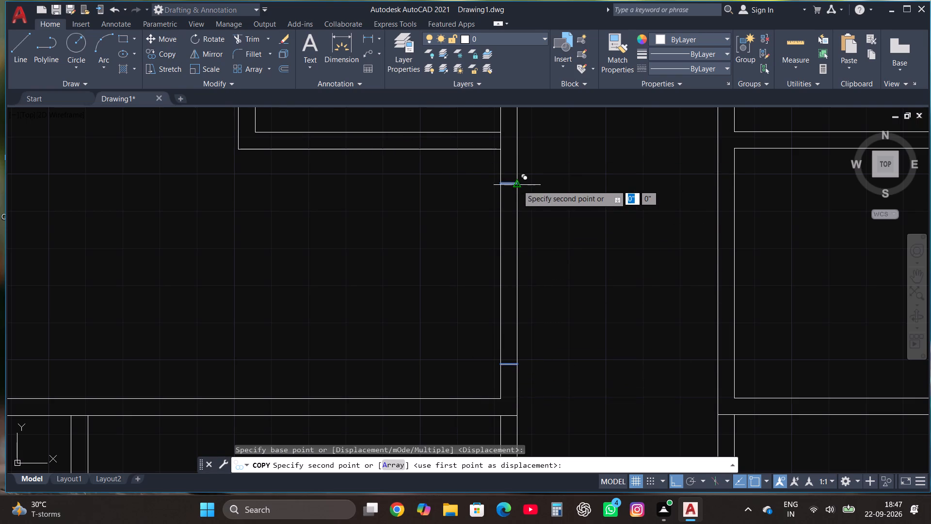
click(735, 183)
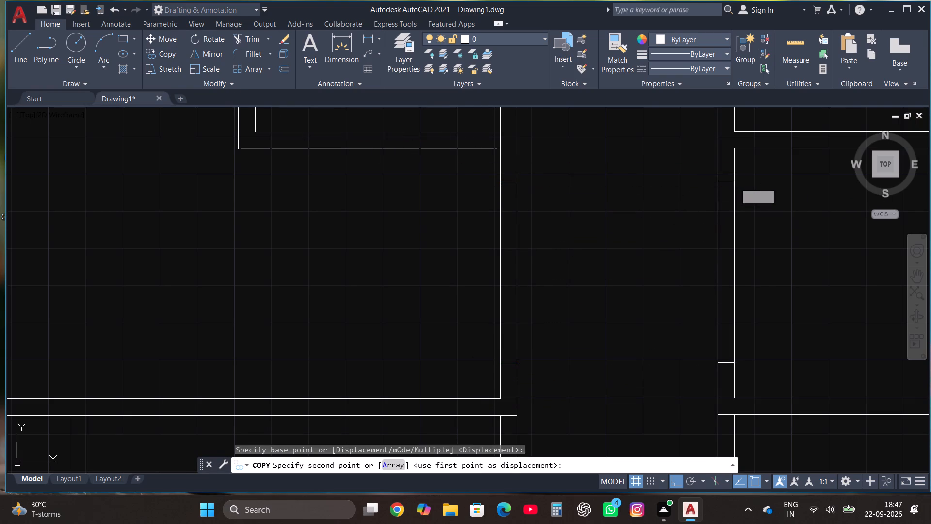
Trim the corridor partition lines between the jambs to open doorways on both sides in the second, third and lowest units.
scroll(589, 326, down, 3)
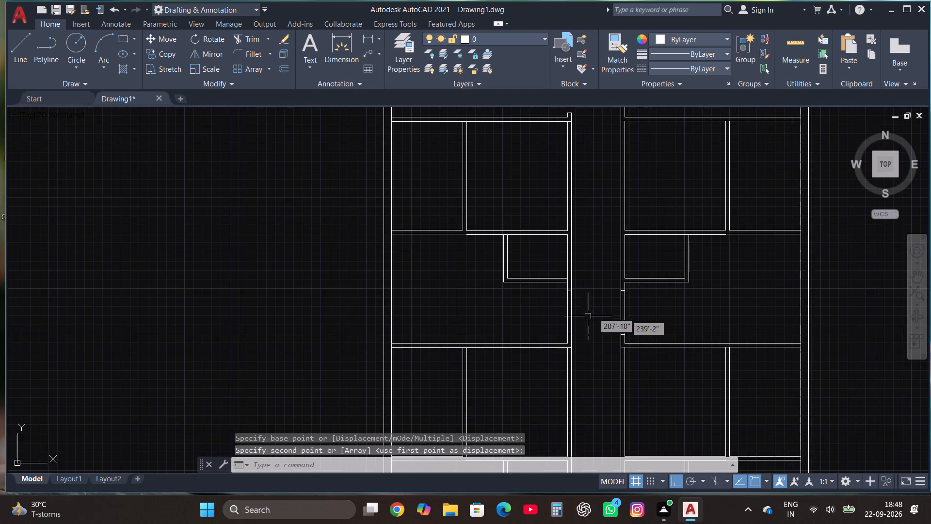
scroll(601, 307, down, 2)
scroll(618, 282, up, 3)
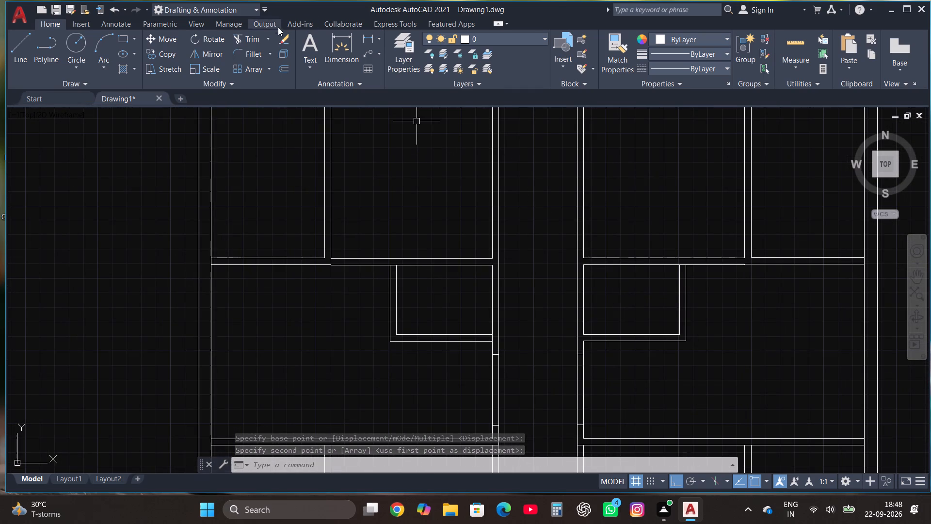
click(255, 34)
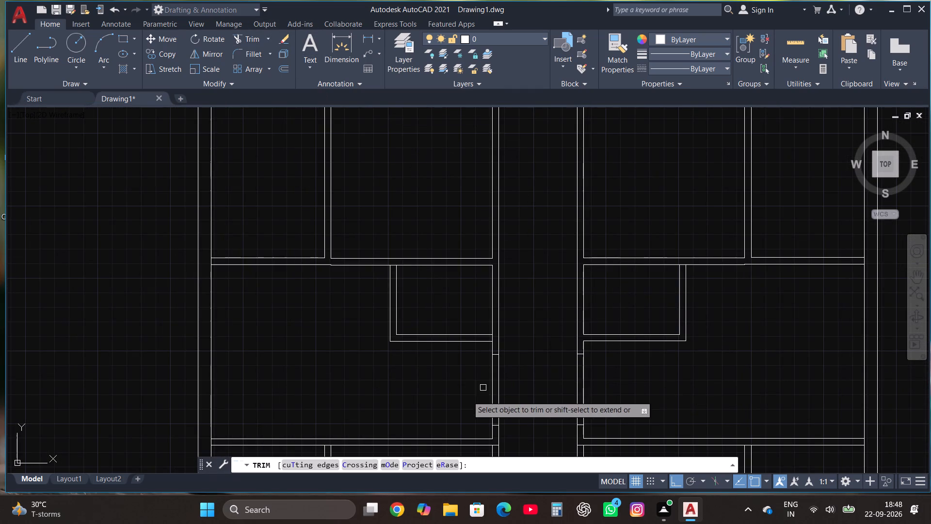
click(465, 390)
click(658, 389)
scroll(574, 258, down, 4)
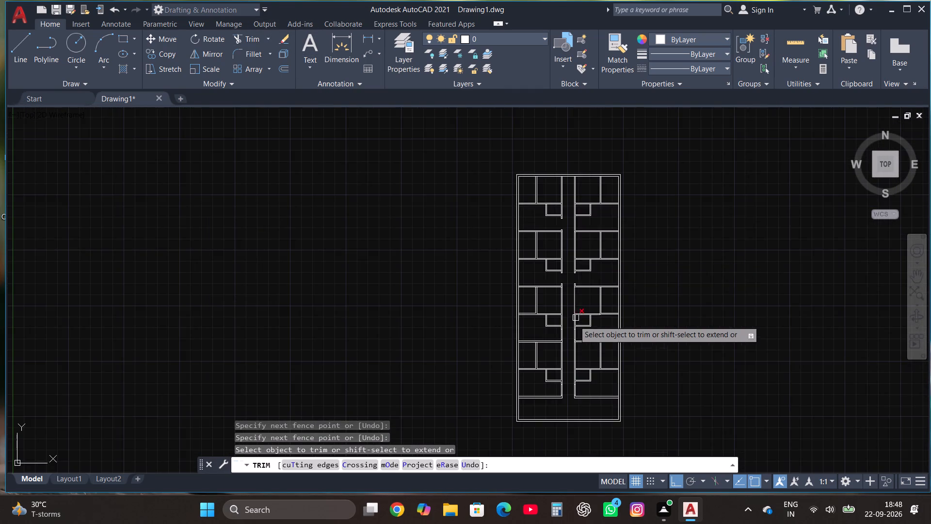
scroll(574, 322, up, 3)
click(504, 374)
click(620, 377)
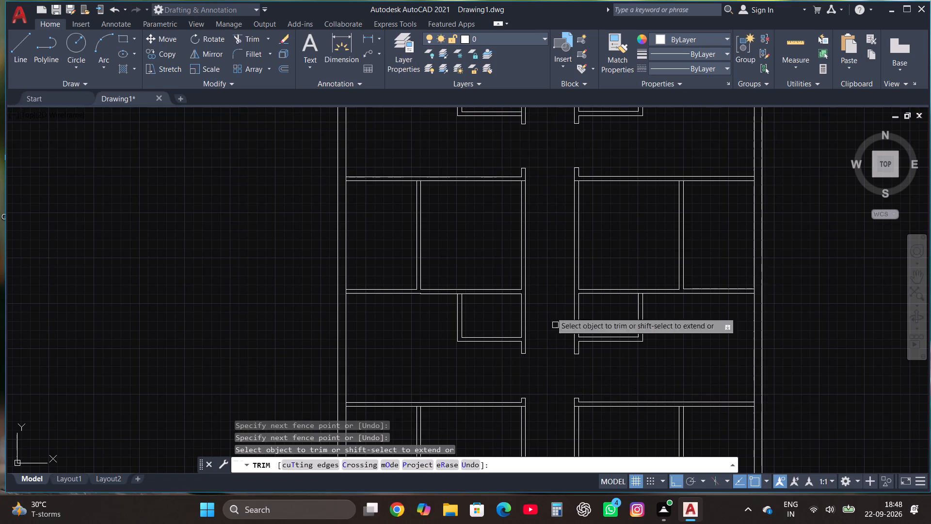
scroll(535, 233, down, 2)
scroll(524, 399, up, 3)
click(527, 318)
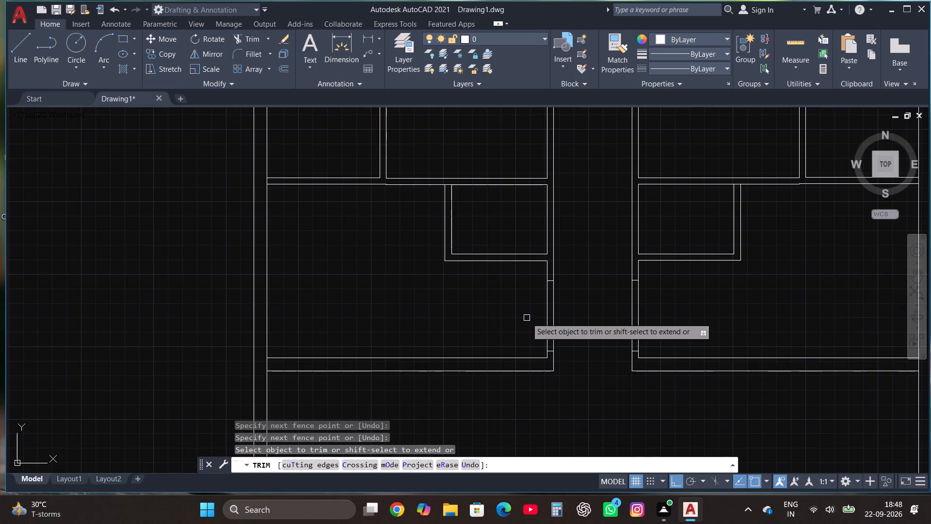
click(739, 306)
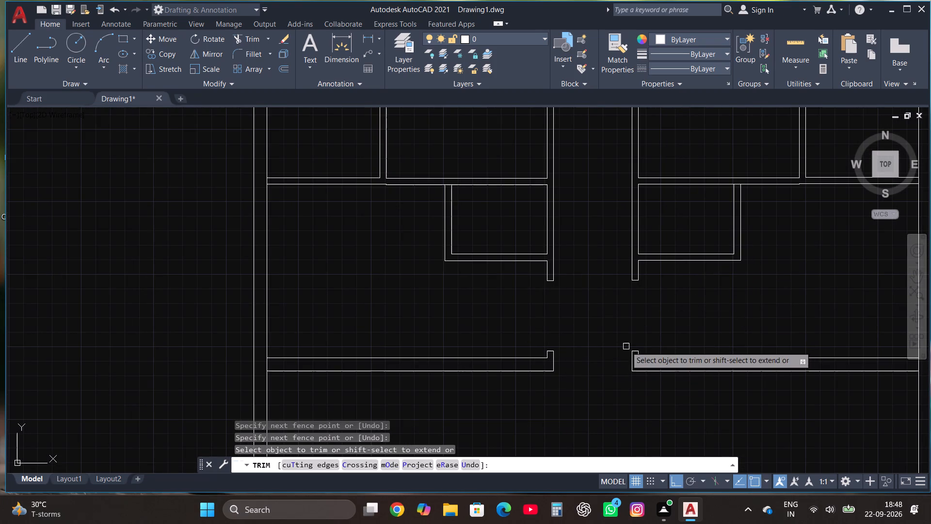
key(Escape)
Insert a Door - Imperial block from the architectural tool palette in the empty space west of the plan.
scroll(569, 384, down, 4)
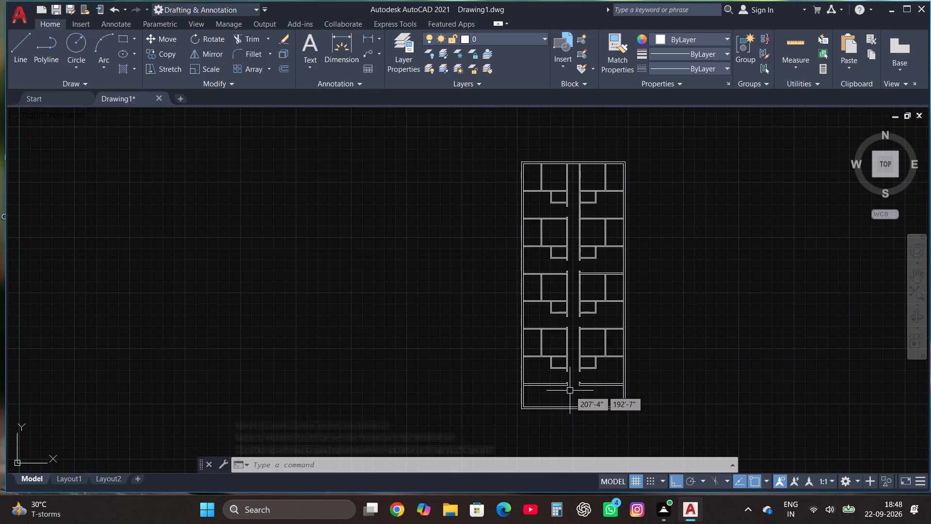
scroll(569, 157, up, 3)
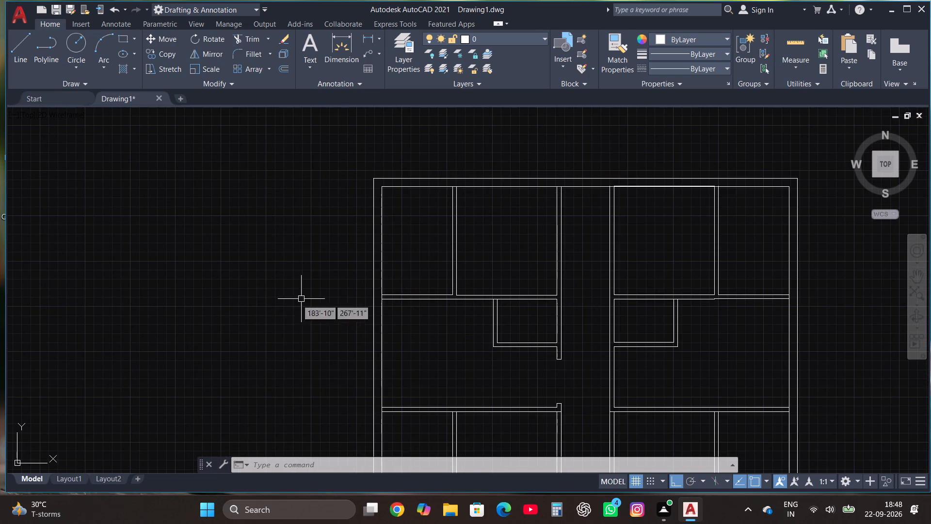
text(TOOL)
click(280, 341)
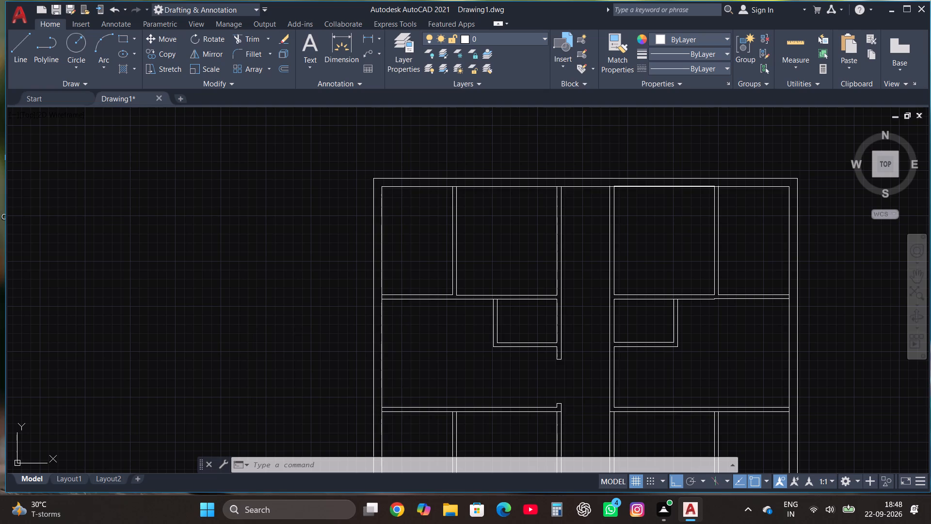
click(525, 95)
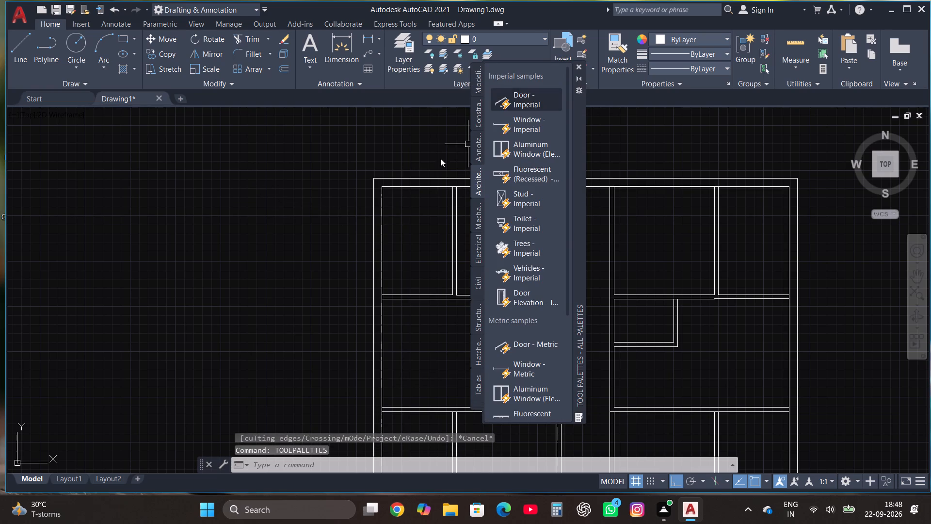
click(211, 271)
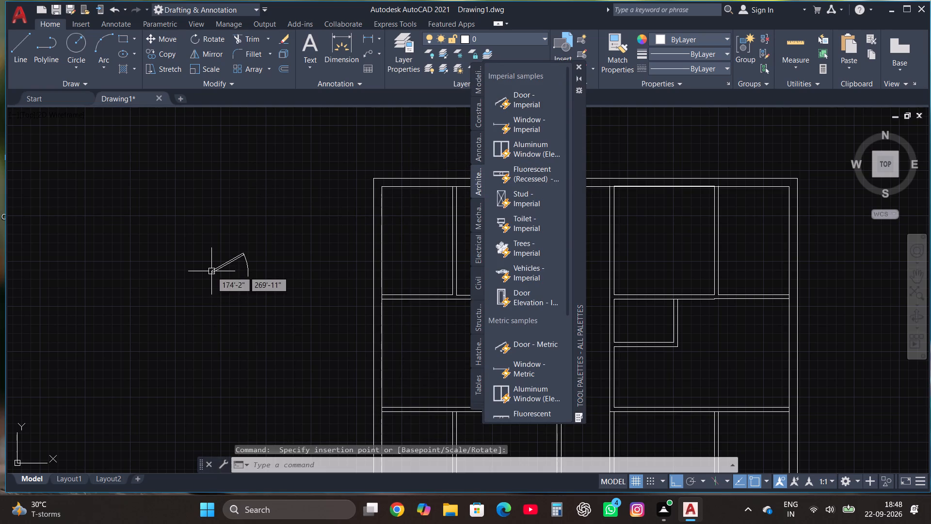
Insert a Toilet - Imperial block in the empty space below the door block and close the tool palettes.
click(514, 229)
click(257, 356)
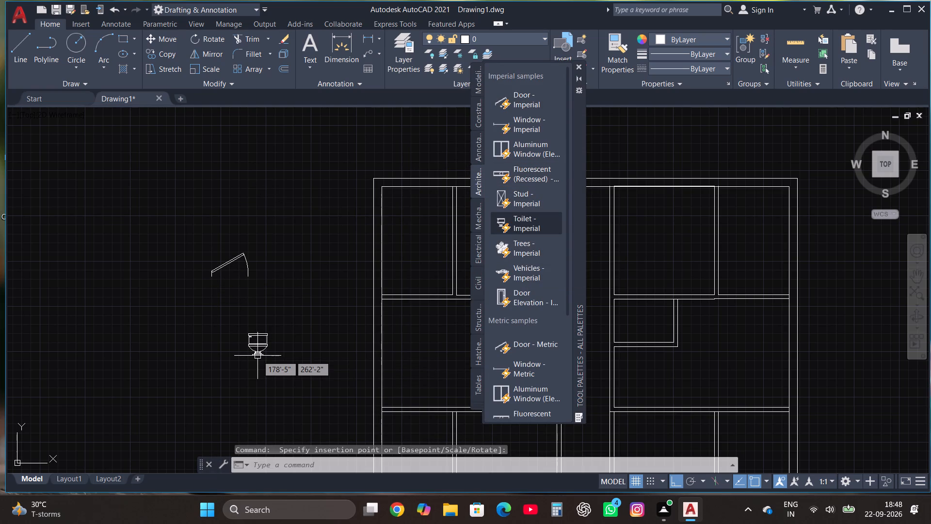
click(579, 68)
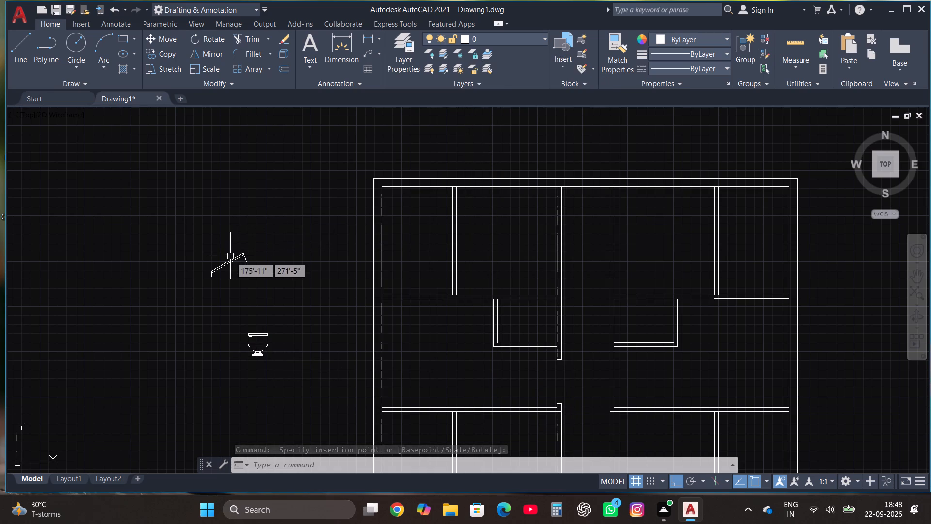
Set the door block's opening angle to Open 90º.
click(231, 259)
click(205, 258)
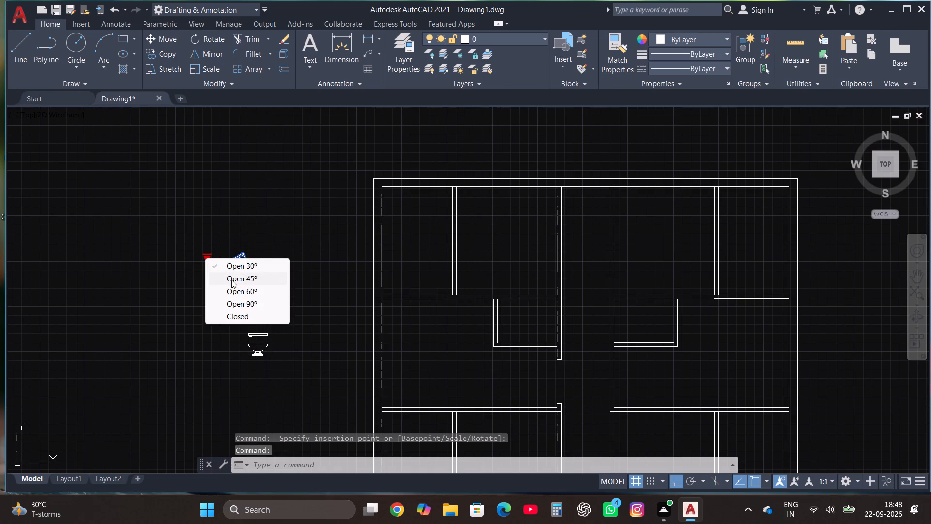
click(246, 301)
Switch the toilet block's view to Elongated (Plan).
click(254, 330)
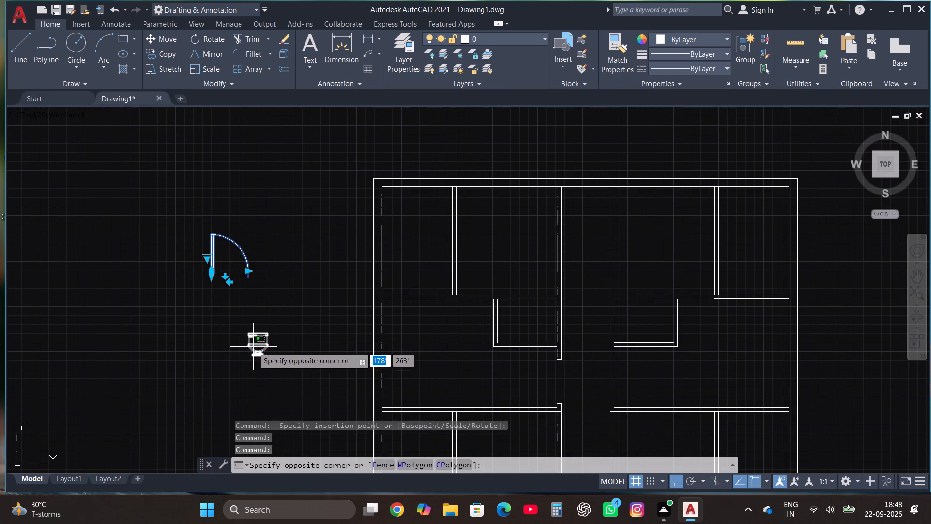
click(253, 347)
click(245, 362)
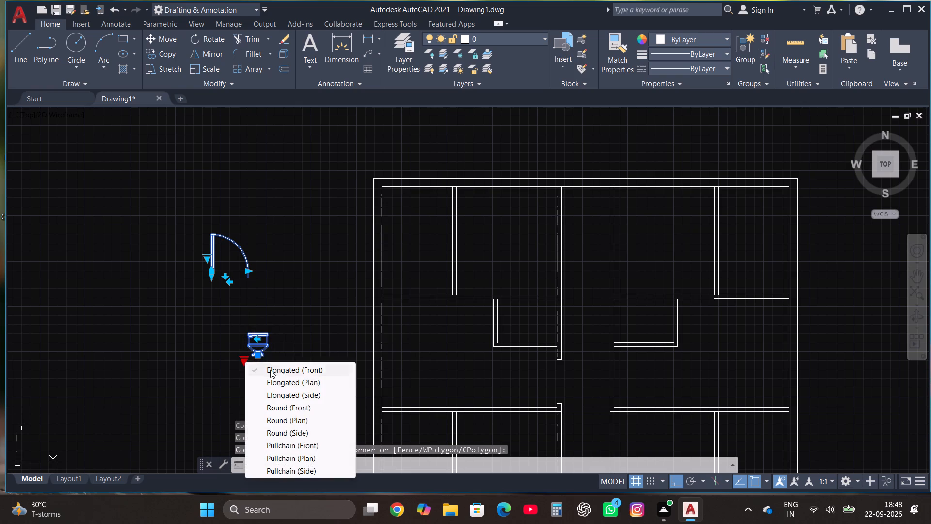
click(284, 383)
key(Escape)
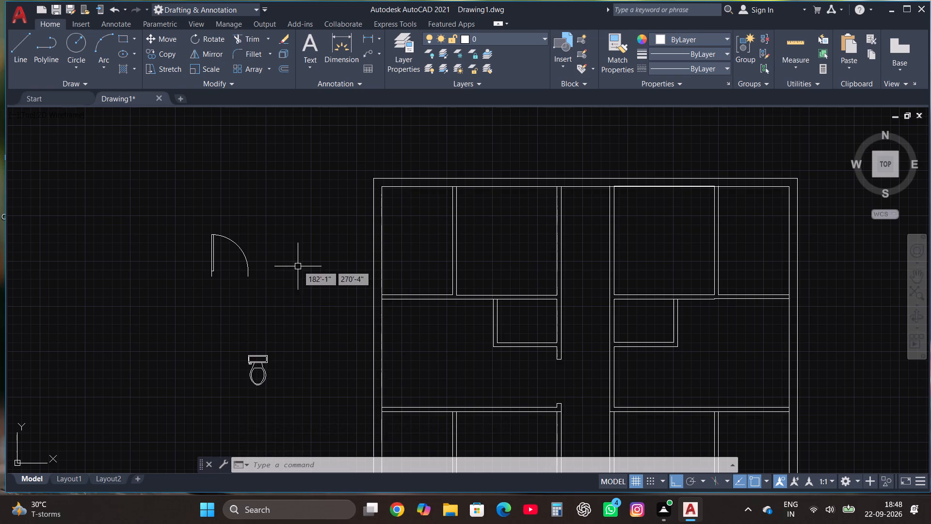
Mirror the door block across a vertical axis just east of it, keeping the original, for an opposite-handed door alongside.
click(255, 278)
click(175, 206)
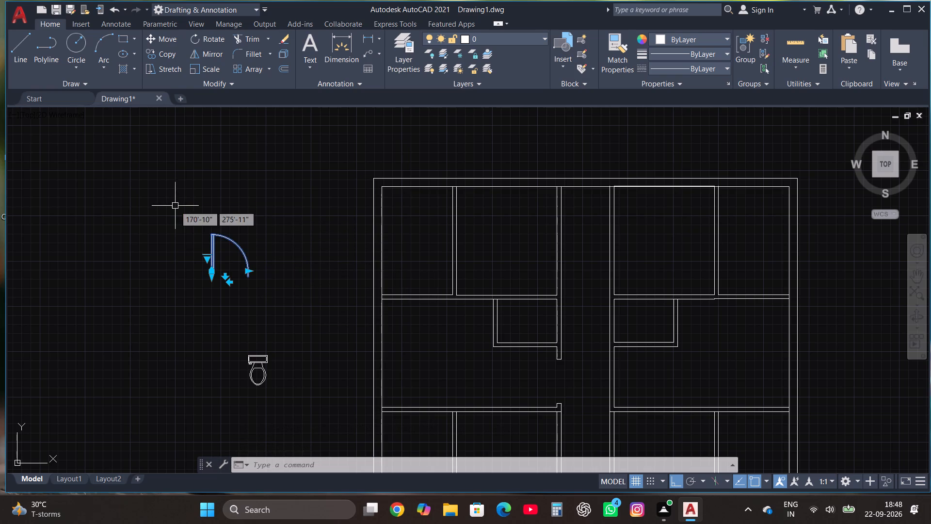
click(209, 52)
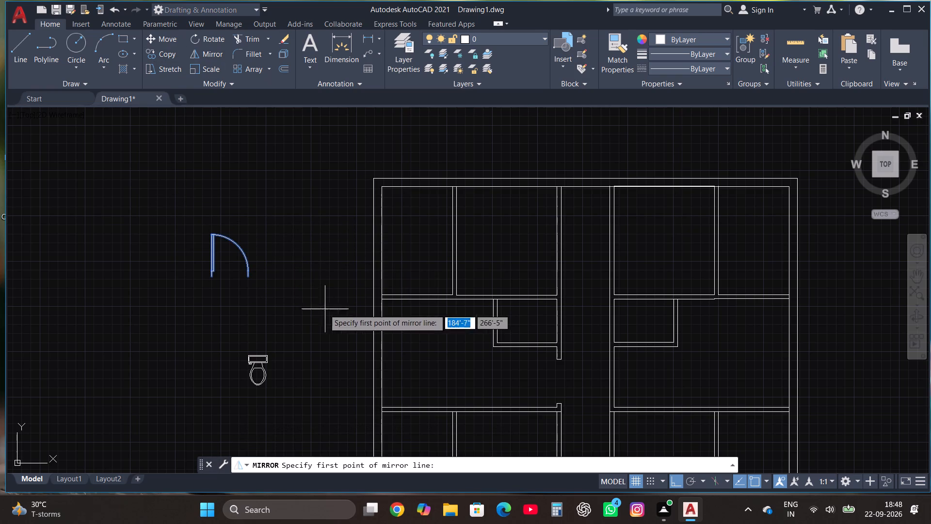
click(251, 266)
click(210, 337)
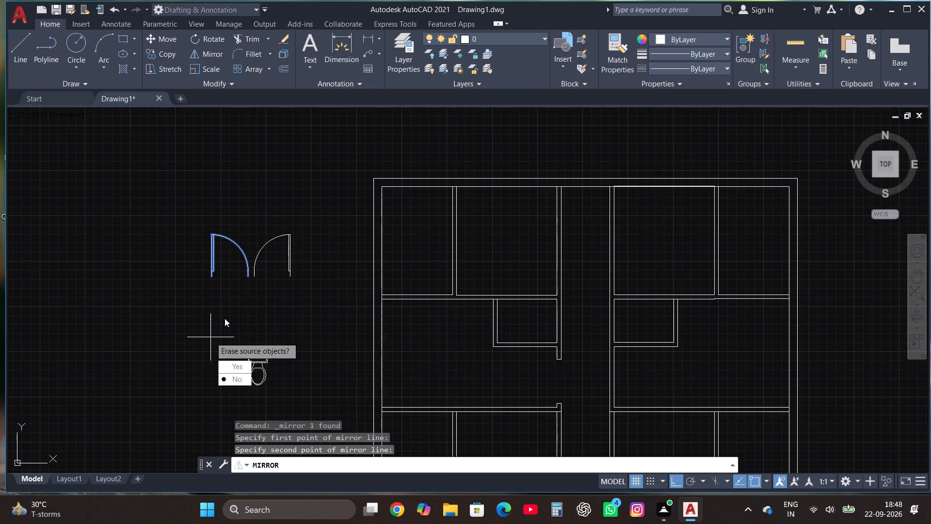
drag(239, 376, 210, 337)
Mirror both doors across a horizontal axis just below them, keeping the originals, for a set of four door orientations.
click(231, 283)
click(231, 283)
click(294, 312)
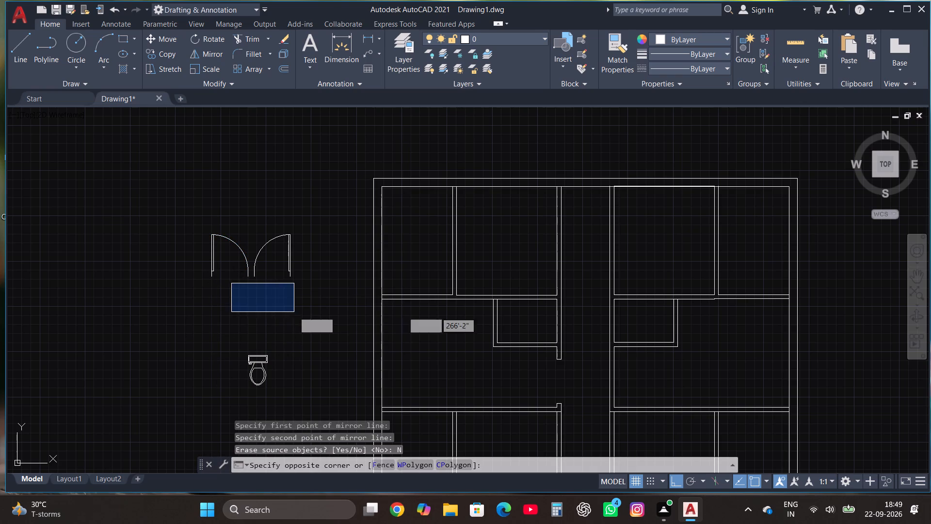
drag(325, 331, 317, 322)
click(193, 199)
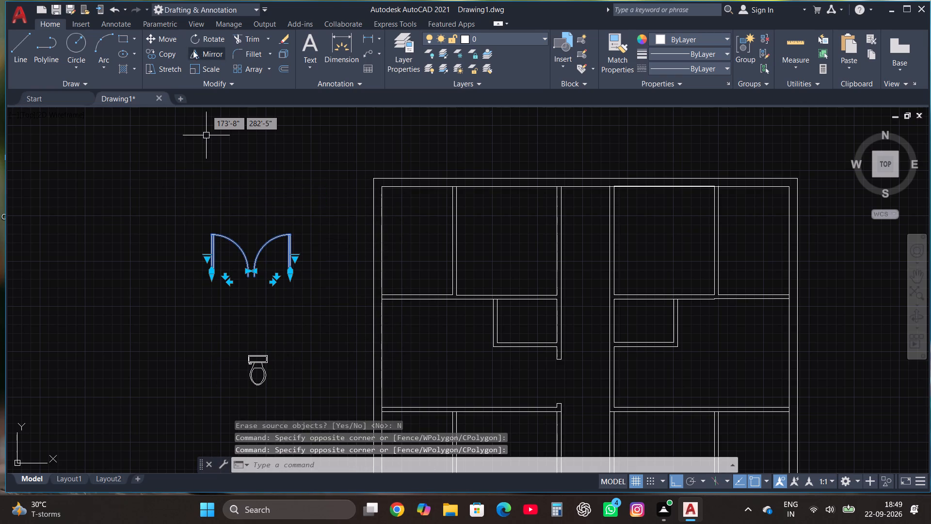
click(209, 55)
click(250, 283)
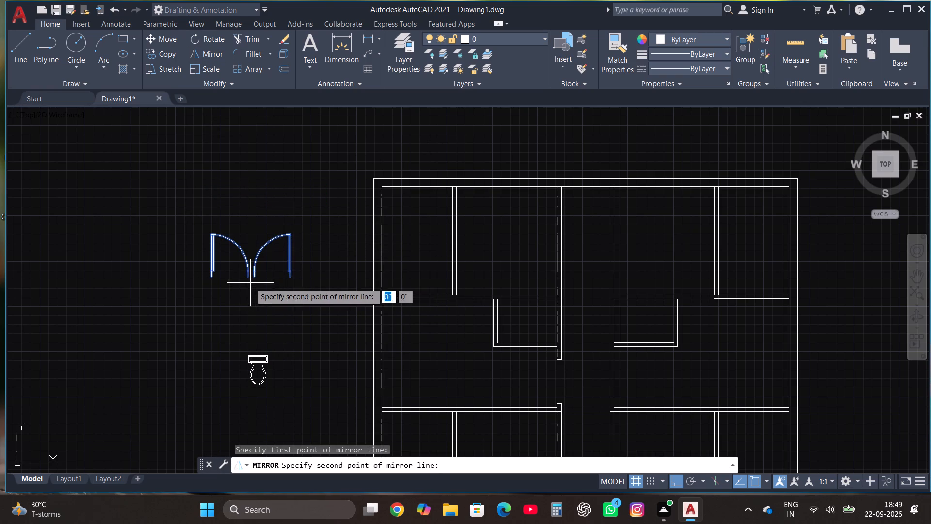
click(183, 335)
drag(204, 375, 204, 376)
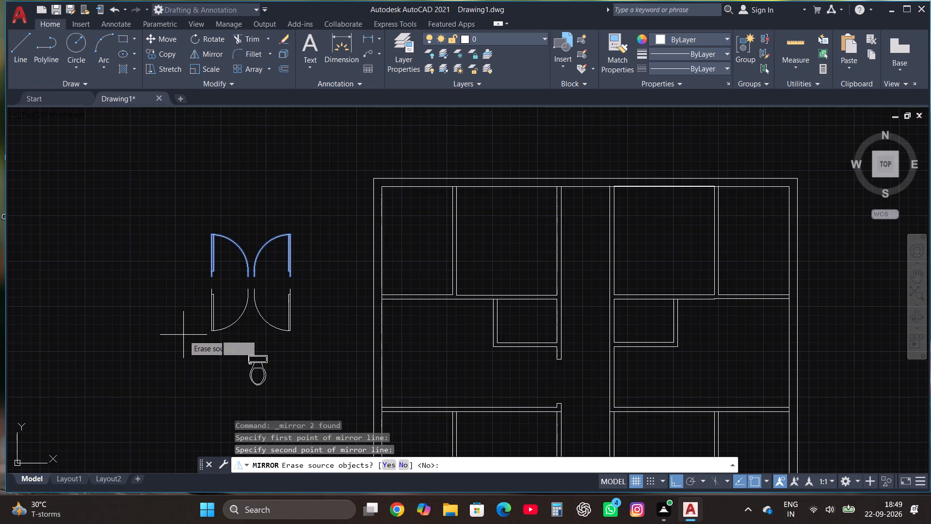
drag(204, 376, 183, 335)
Move the toilet block straight down, well clear of the four door blocks.
click(268, 361)
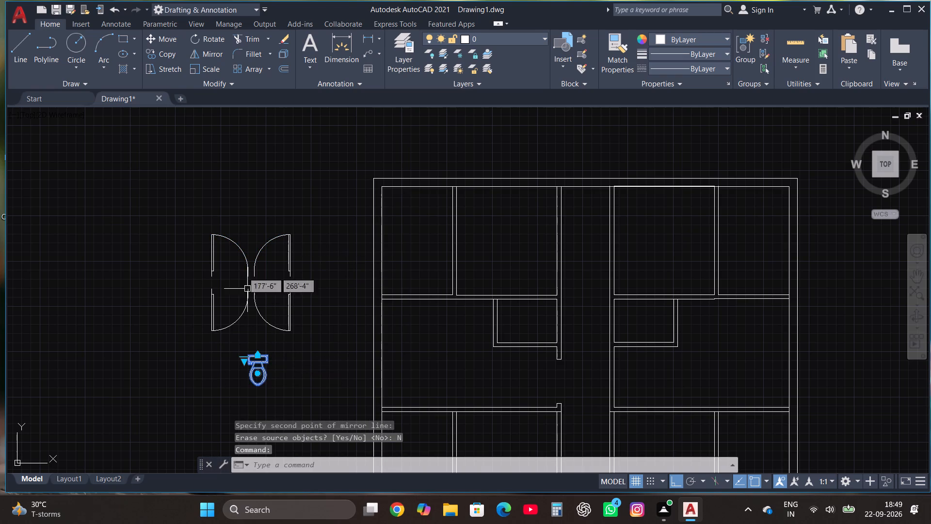
click(167, 34)
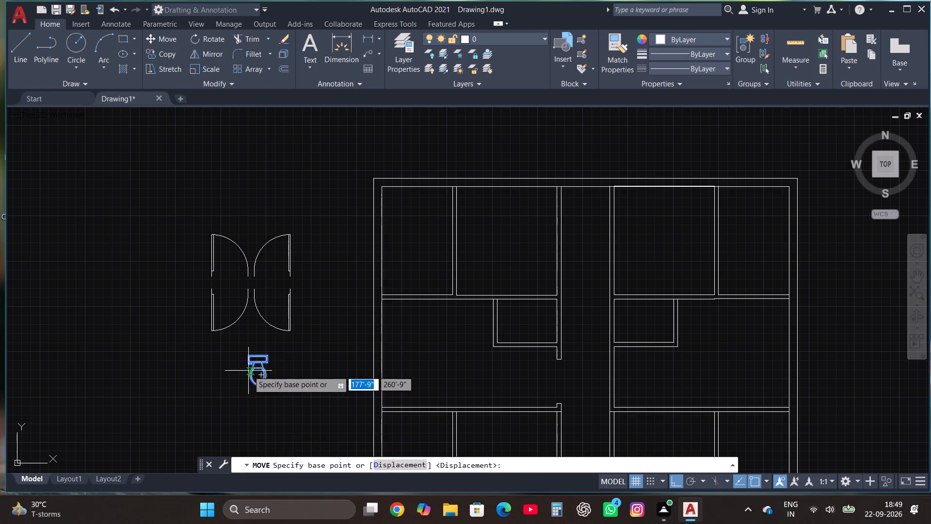
click(249, 371)
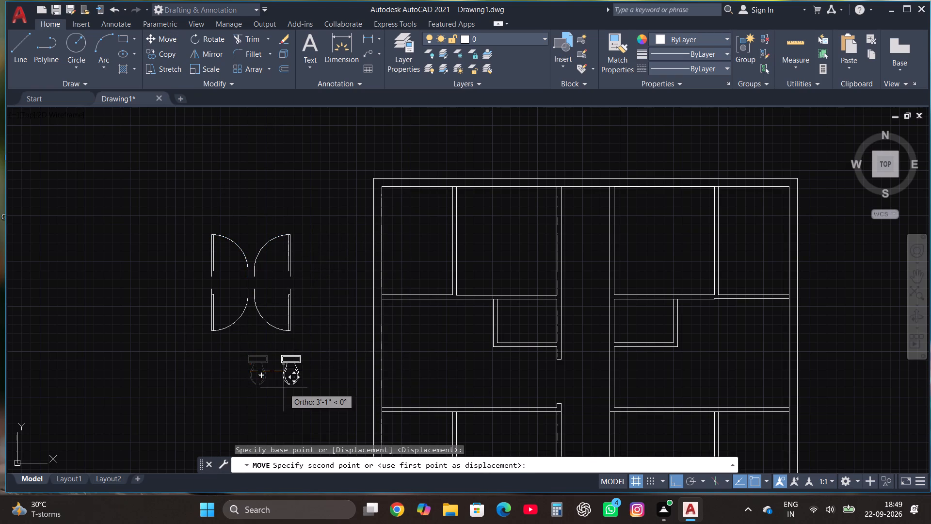
scroll(284, 388, down, 2)
click(278, 423)
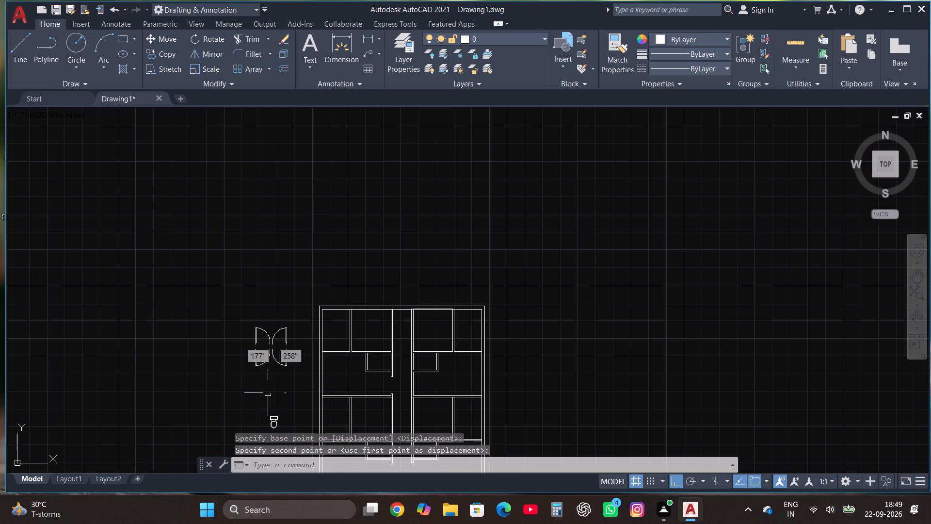
Copy the northwest door of the set straight up into the empty space above the four doors.
scroll(234, 318, up, 2)
click(287, 371)
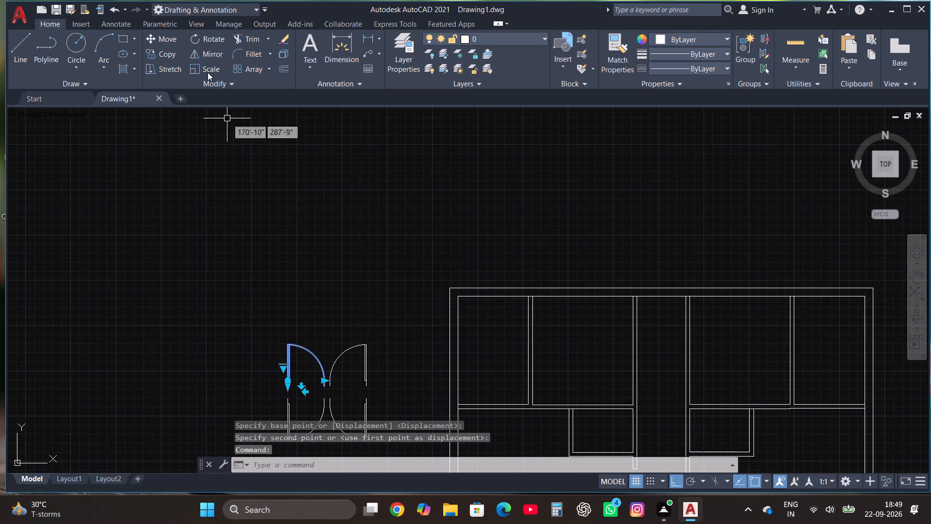
click(158, 57)
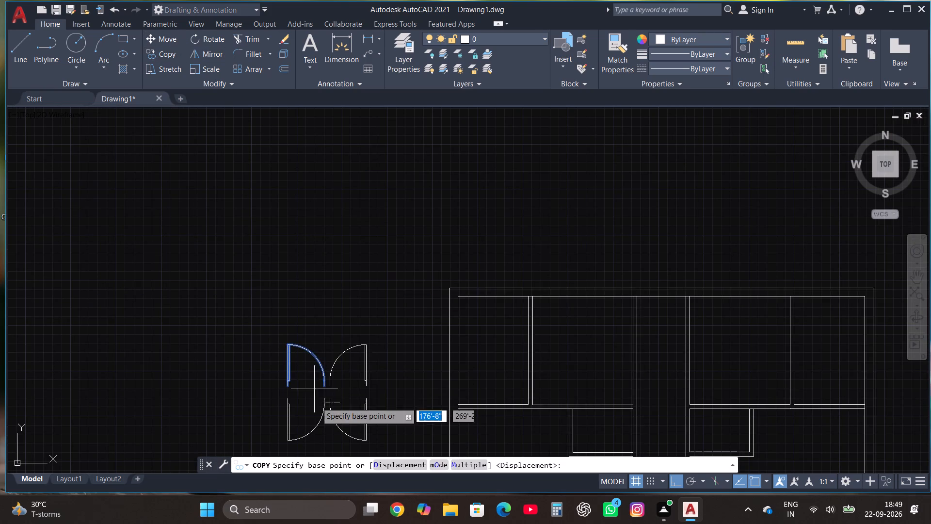
click(304, 375)
click(304, 229)
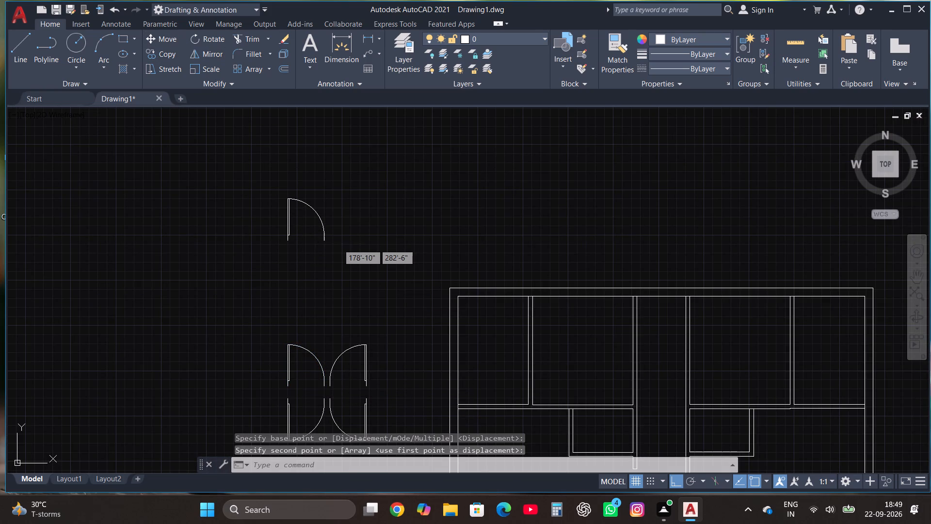
Rotate the copied door 90º clockwise so its leaf lies horizontal.
click(338, 244)
click(292, 203)
click(213, 37)
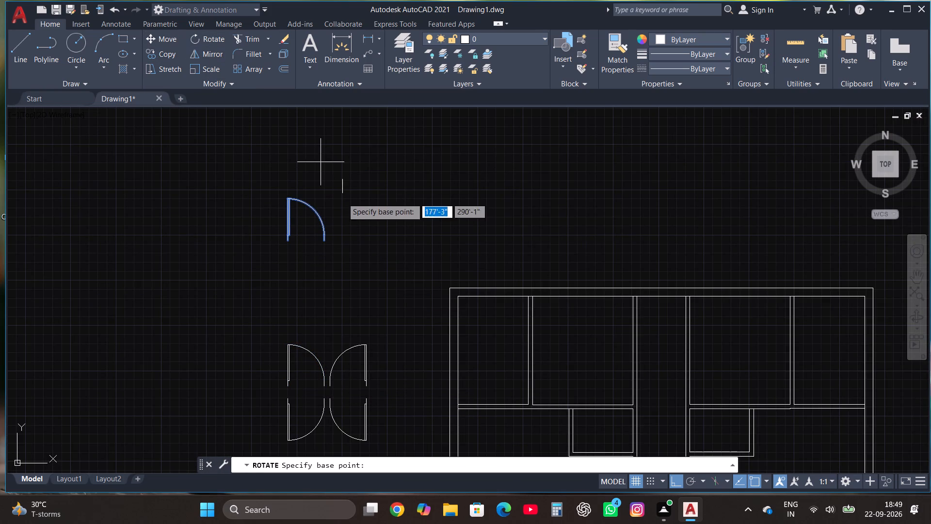
click(330, 234)
click(268, 310)
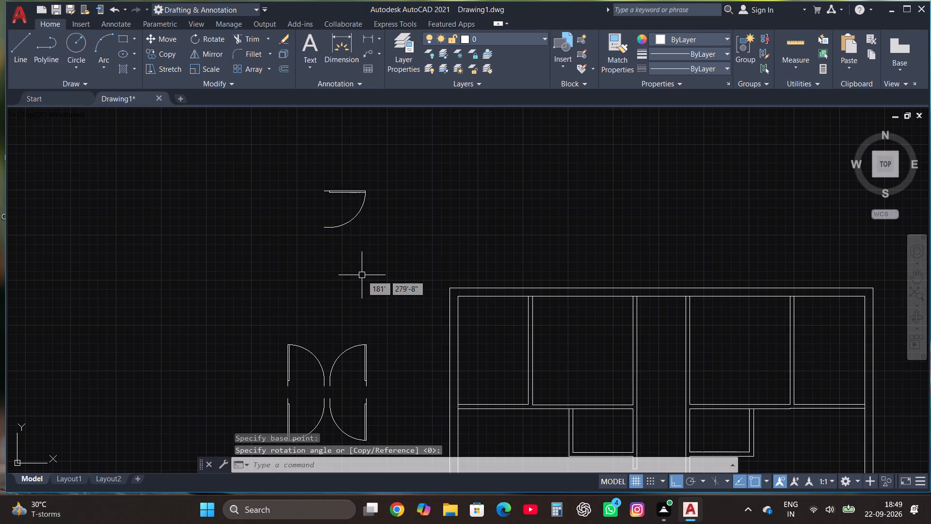
Mirror the rotated door across a horizontal axis just above it, keeping the original.
click(363, 263)
click(342, 223)
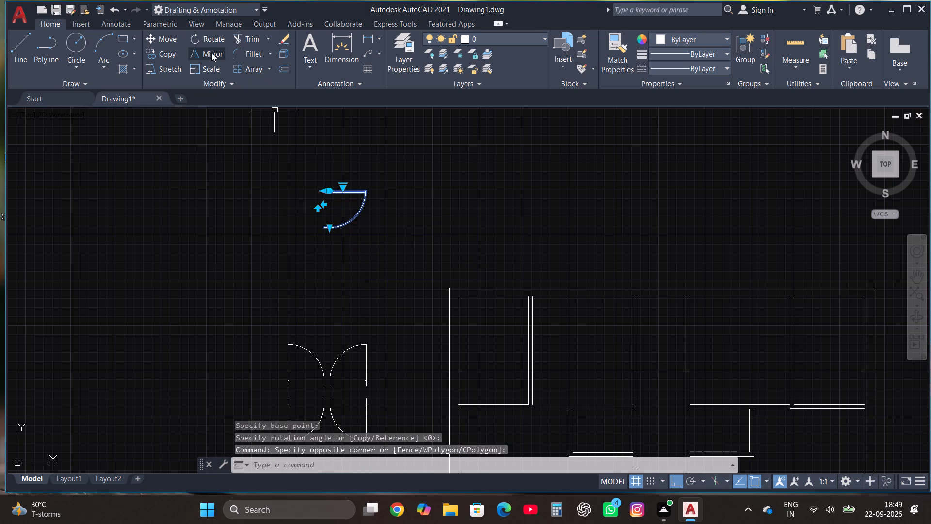
click(211, 53)
click(337, 175)
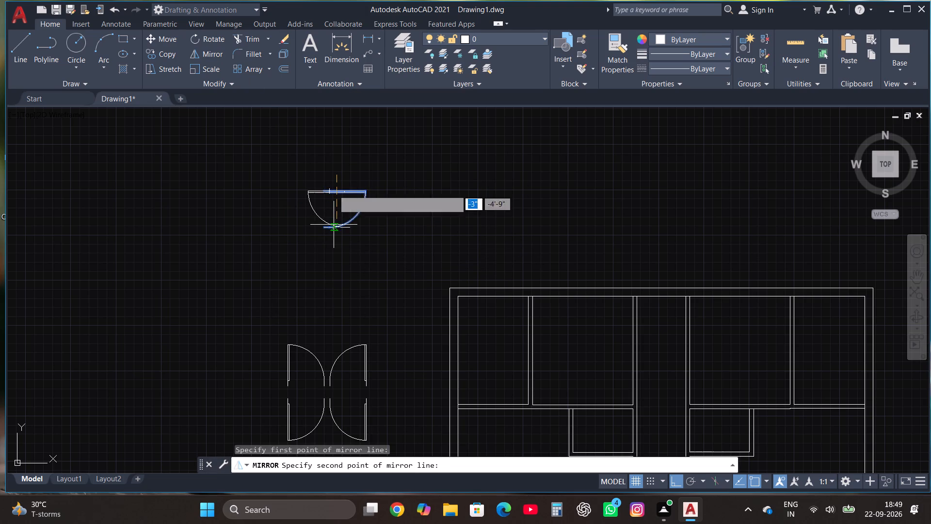
click(236, 196)
drag(266, 236, 236, 196)
Mirror the two horizontal-leaf doors across a vertical axis to their west, keeping the originals, for a second set of four.
scroll(275, 270, down, 2)
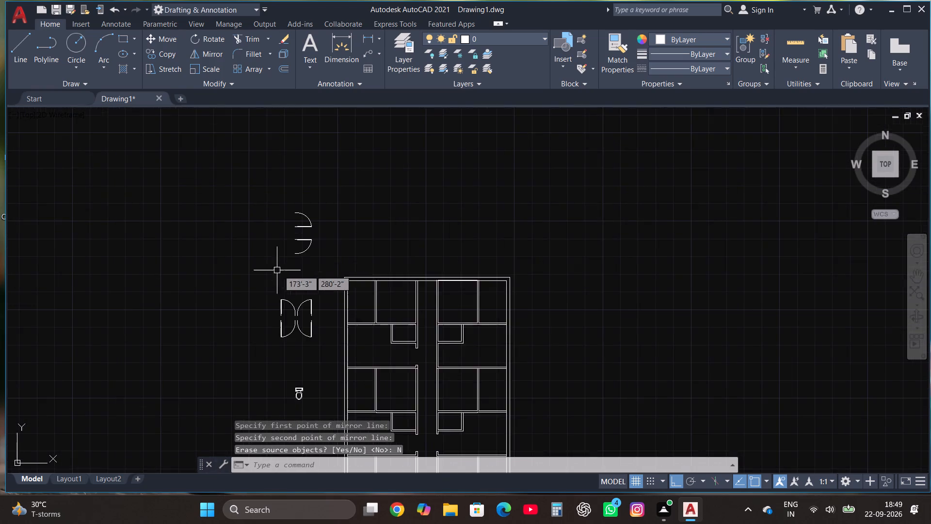
scroll(304, 238, up, 2)
click(325, 269)
click(305, 169)
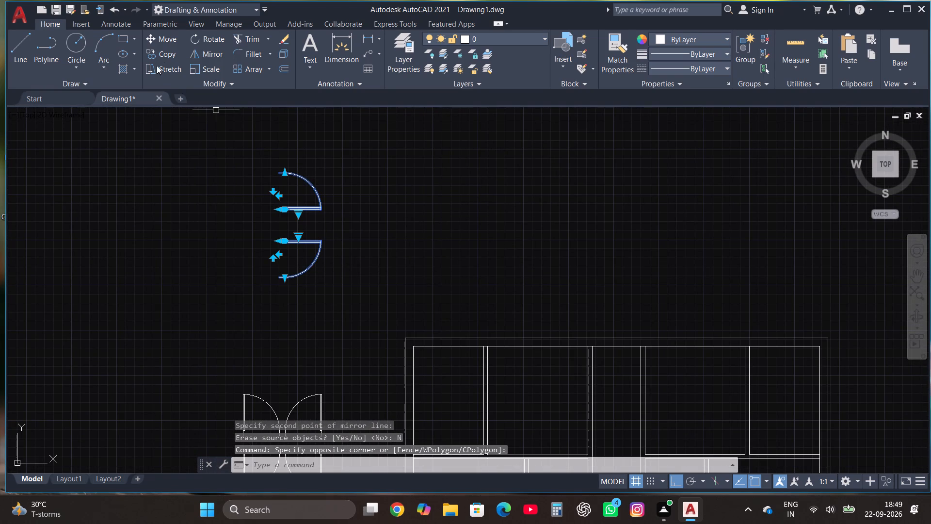
click(202, 51)
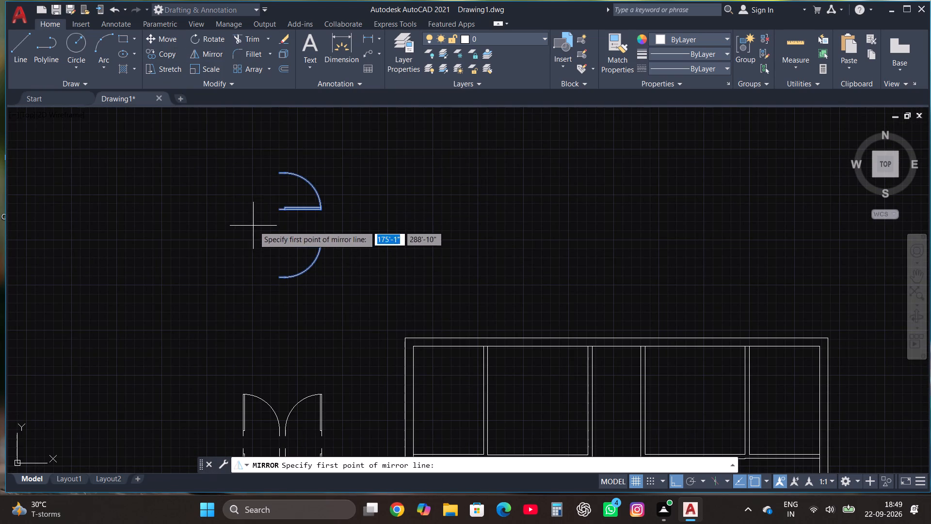
click(254, 226)
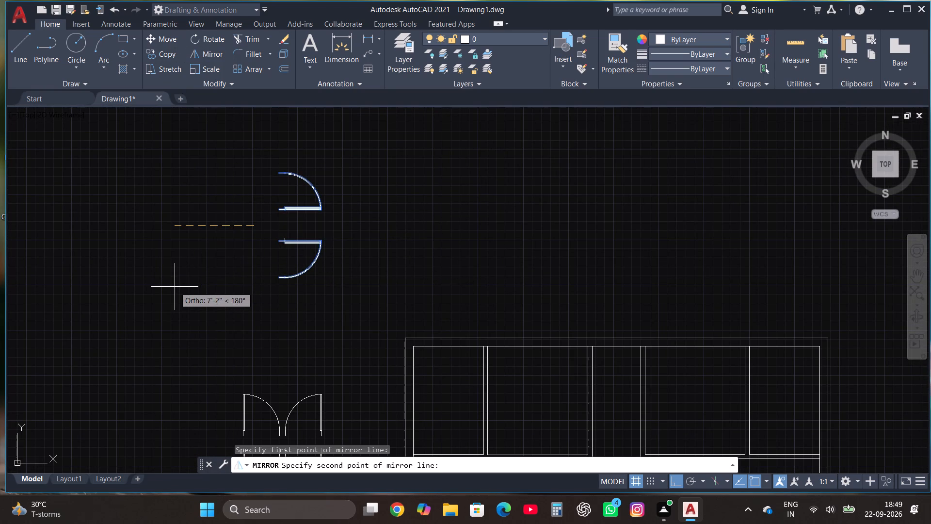
click(191, 307)
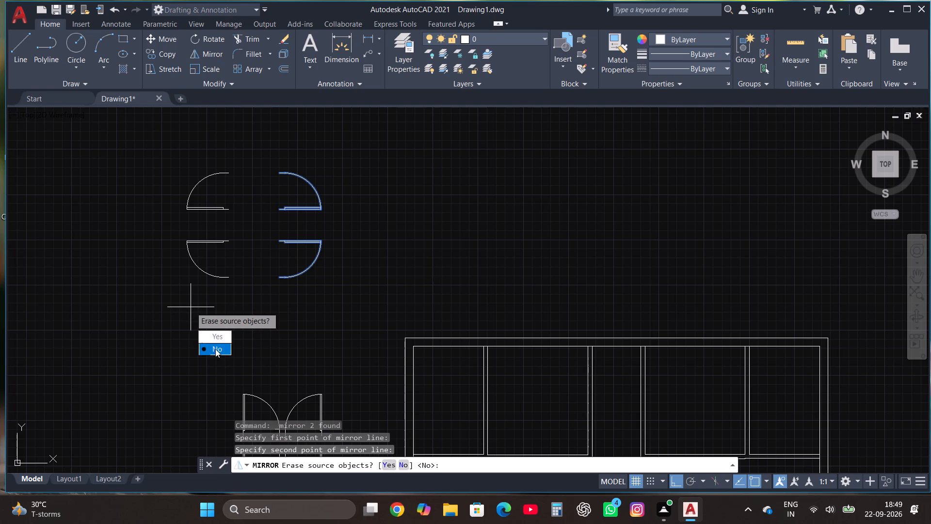
drag(215, 349, 191, 307)
Move the northeast door of the lower set, with Ortho off, onto the northwest room's south wall, just west of the partition.
scroll(281, 298, down, 1)
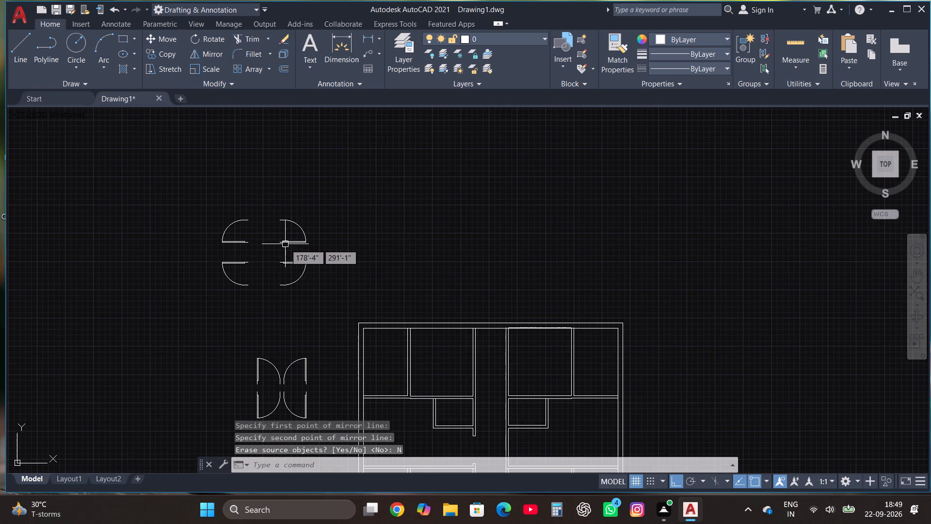
click(302, 370)
click(290, 355)
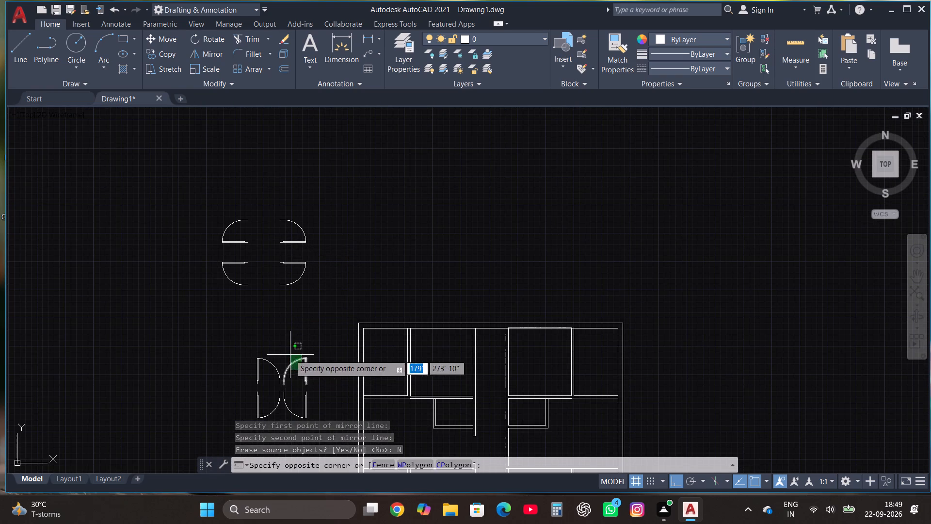
click(162, 38)
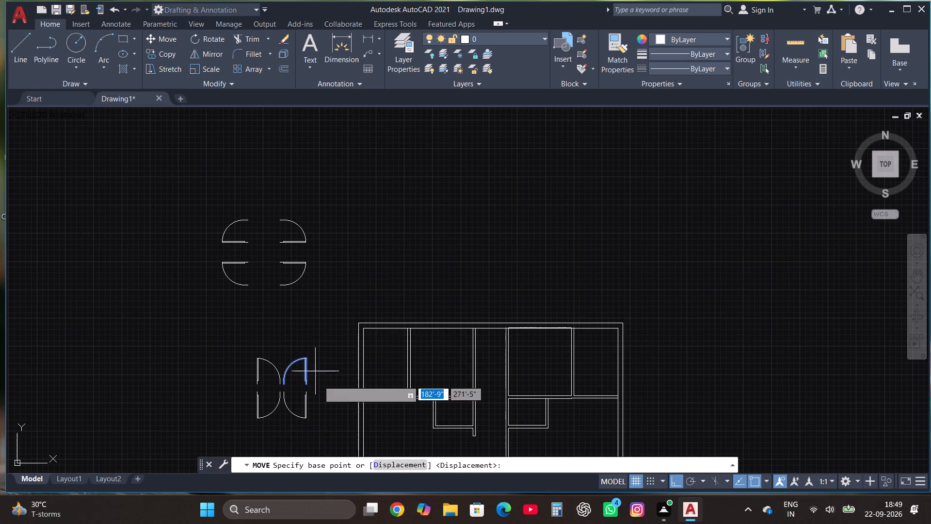
scroll(320, 392, up, 3)
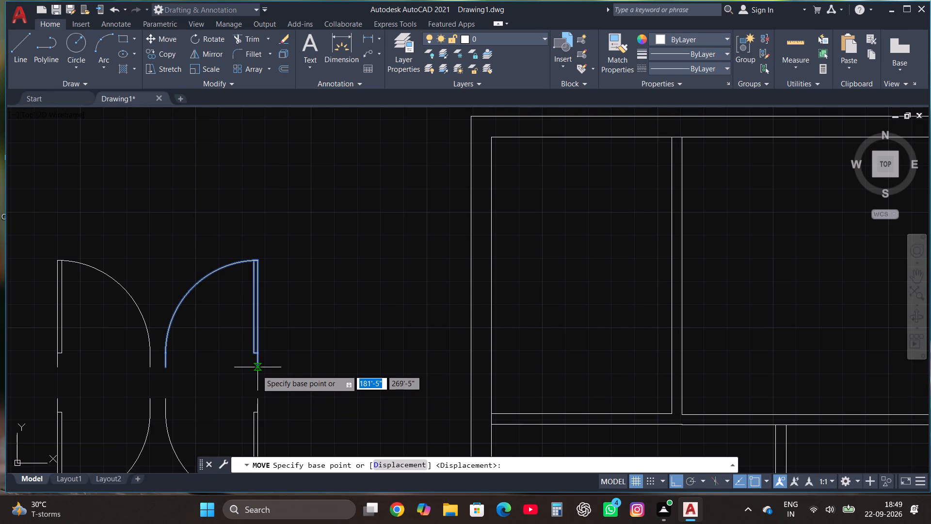
click(258, 368)
scroll(264, 360, down, 4)
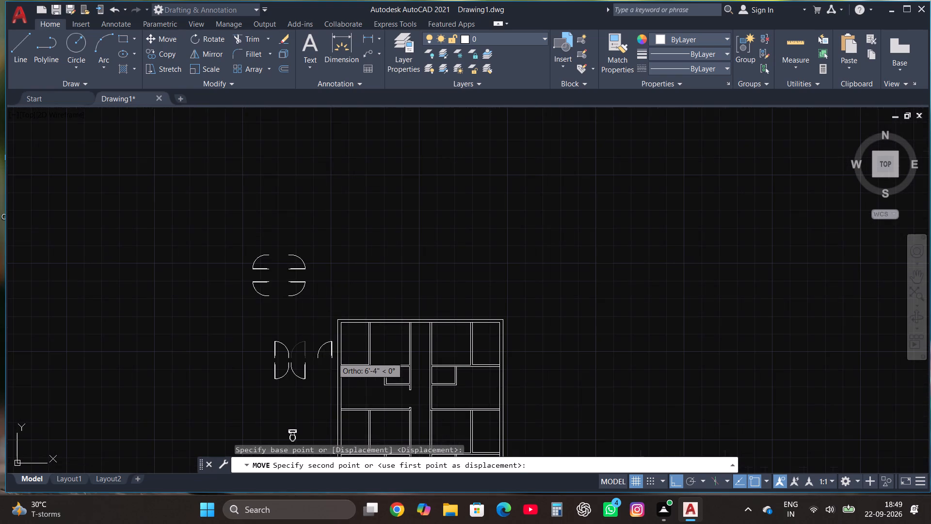
key(F8)
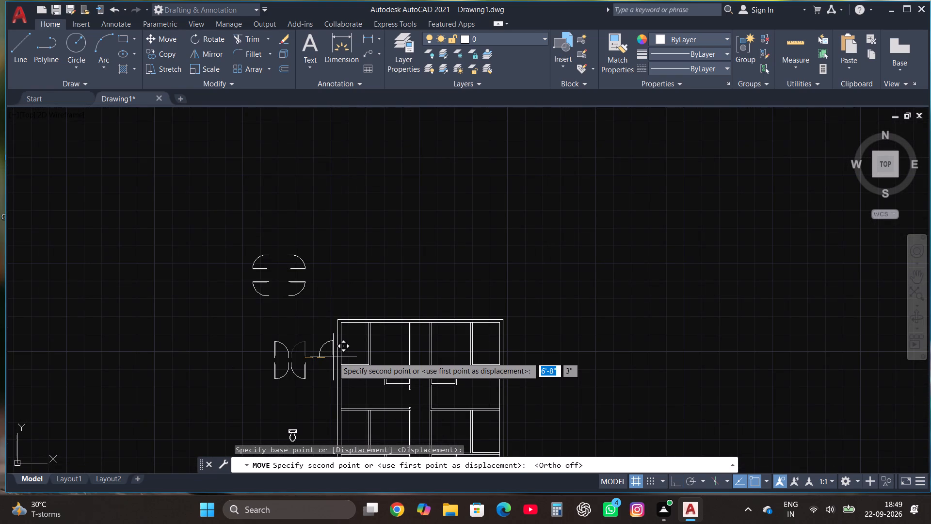
scroll(394, 367, up, 2)
scroll(300, 357, up, 1)
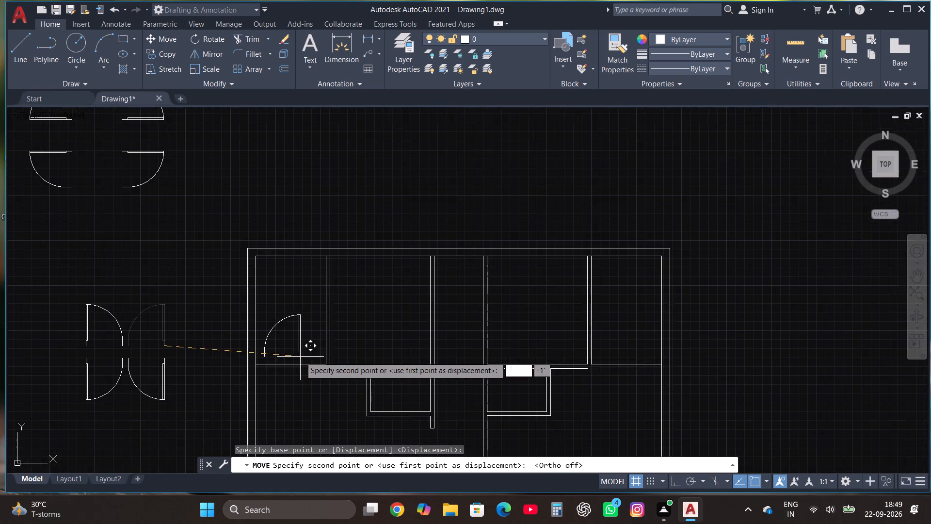
scroll(300, 357, up, 1)
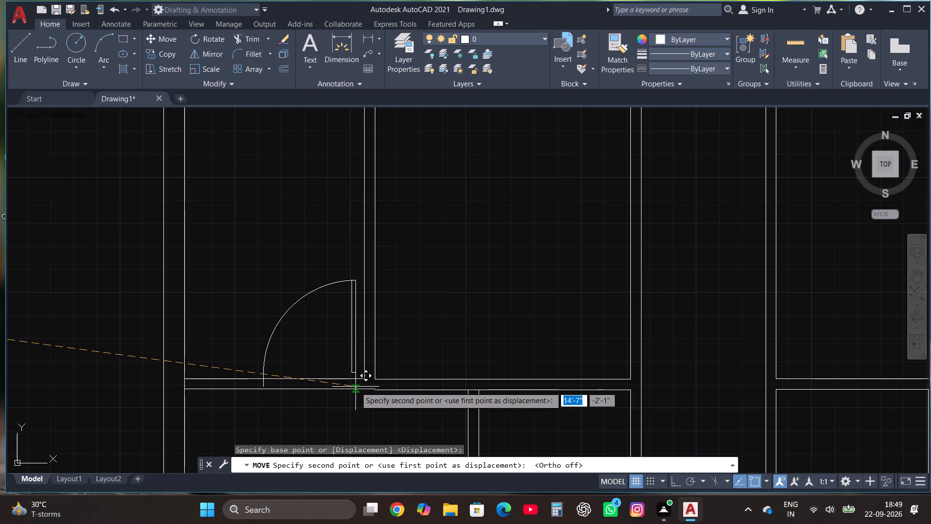
click(356, 387)
scroll(407, 340, down, 2)
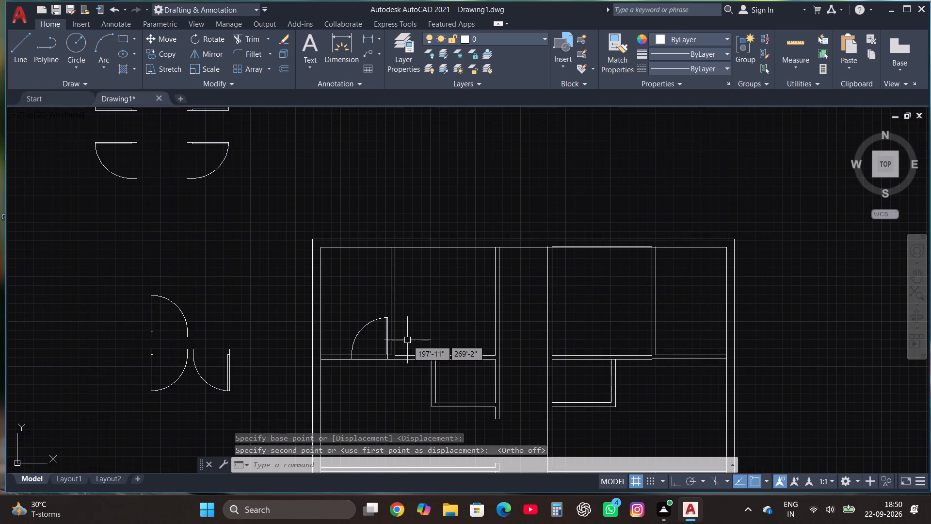
Move the northwest door of the lower set onto the second northern room's south wall, just east of the partition.
click(148, 316)
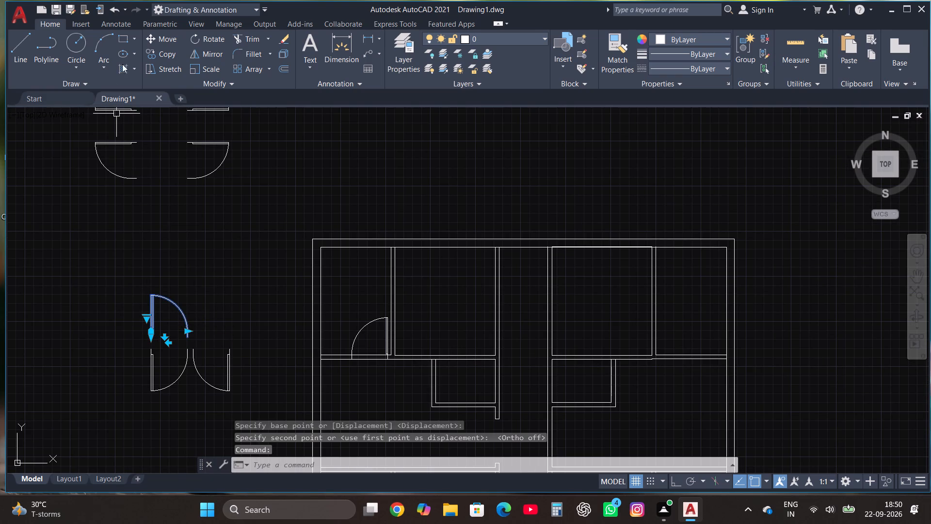
click(166, 41)
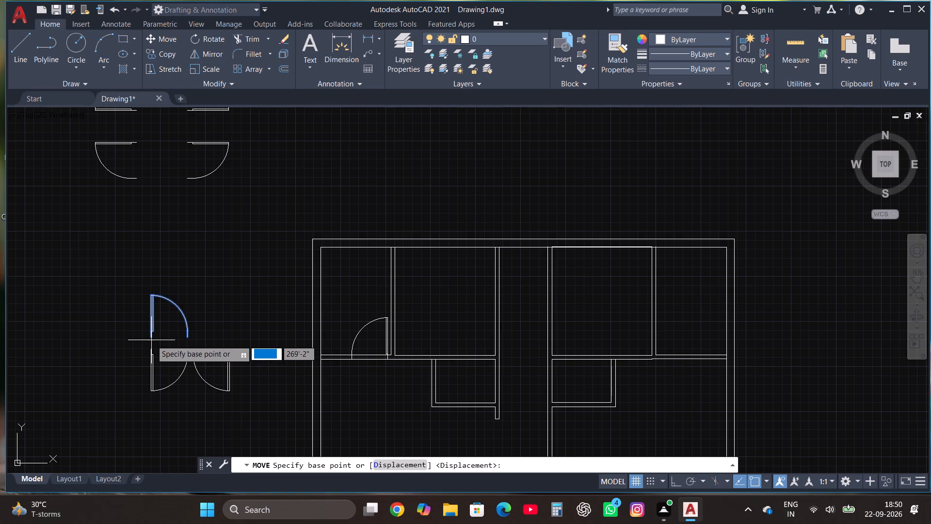
click(150, 335)
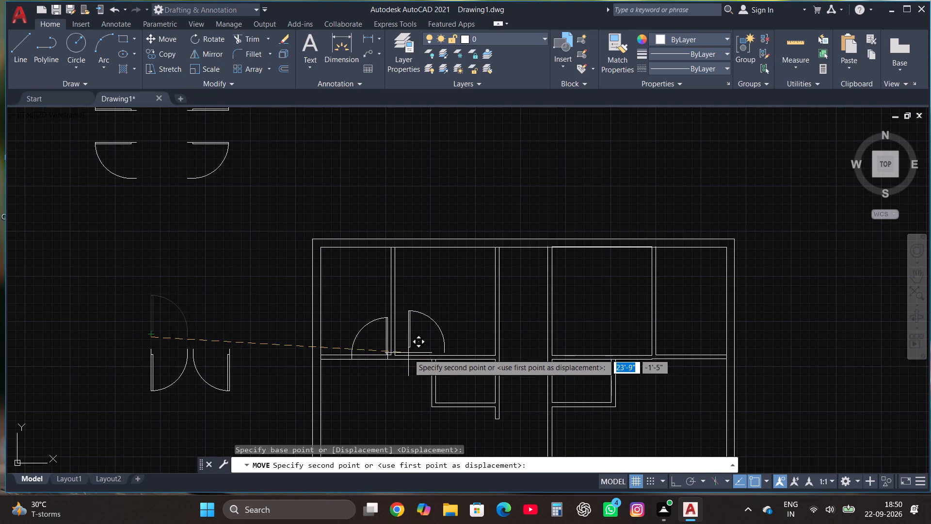
scroll(407, 354, up, 3)
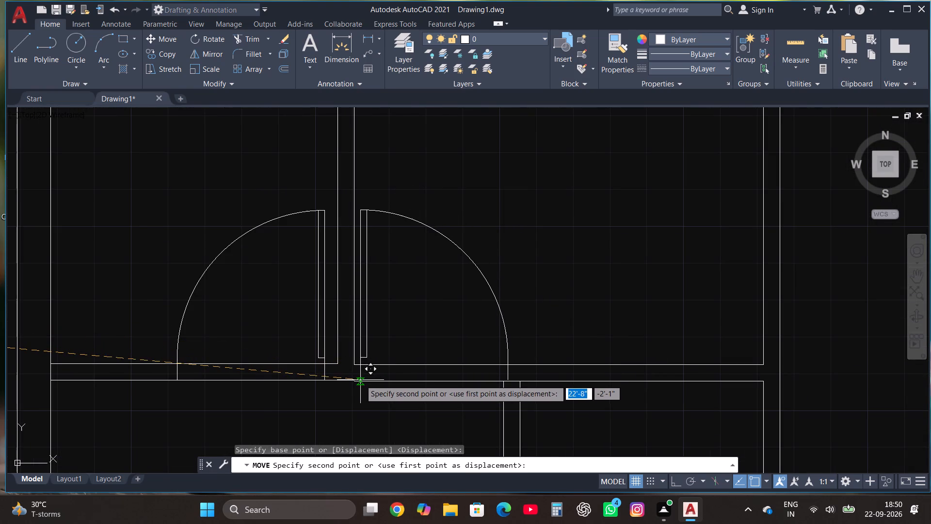
click(360, 380)
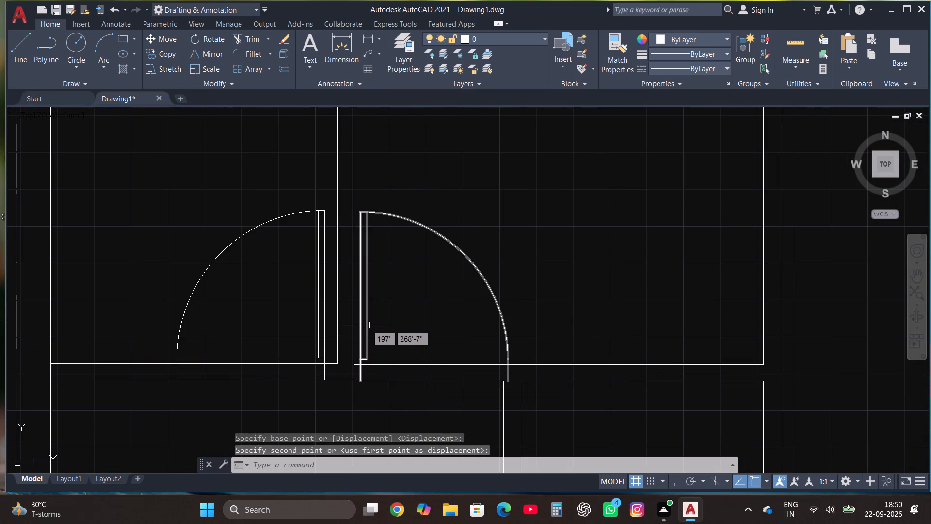
Scale the door east of the partition down slightly, using its lower hinge-side corner as the base point.
click(367, 325)
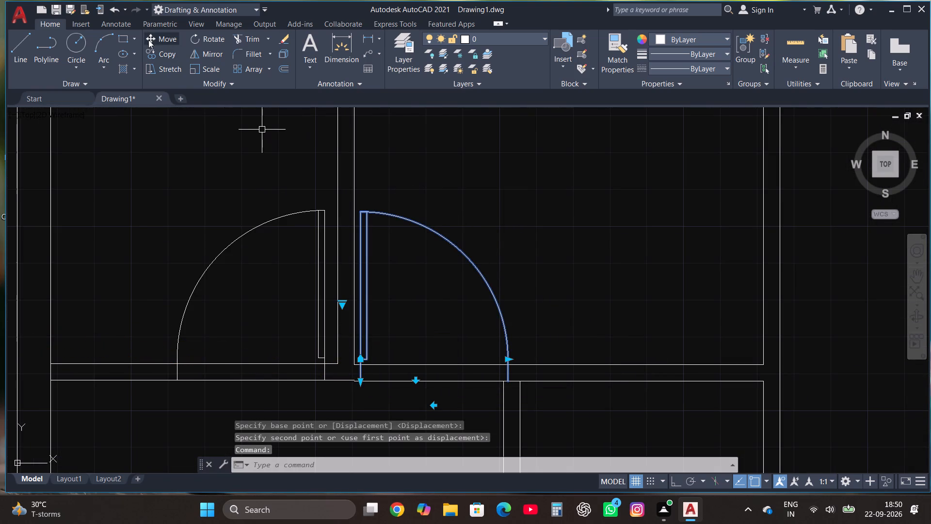
click(209, 68)
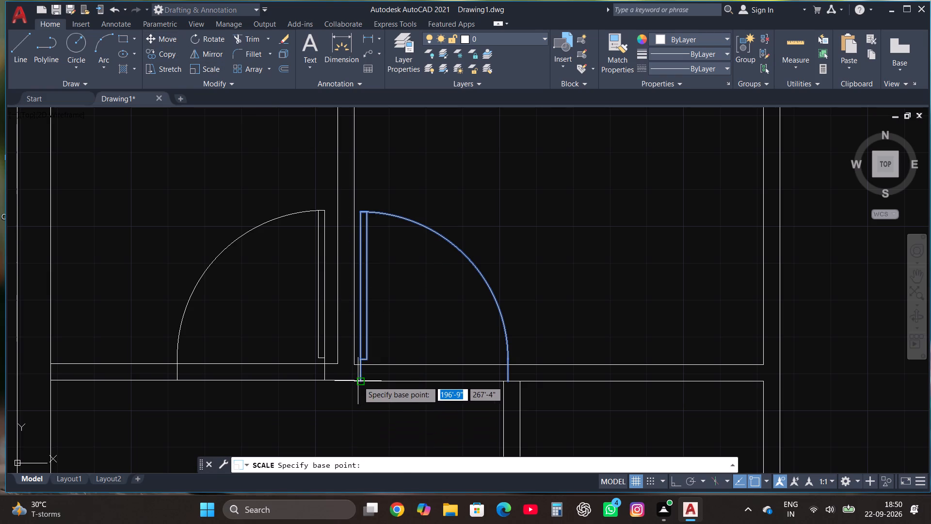
click(359, 378)
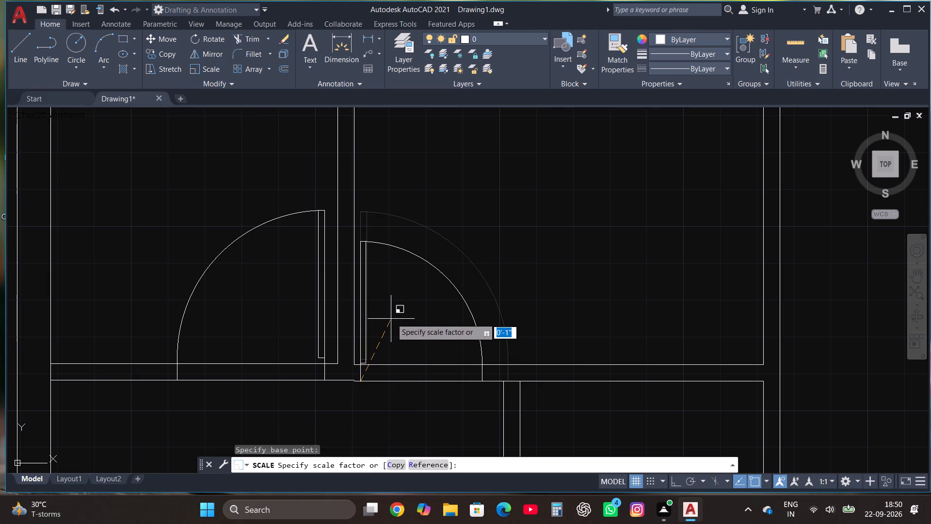
click(394, 313)
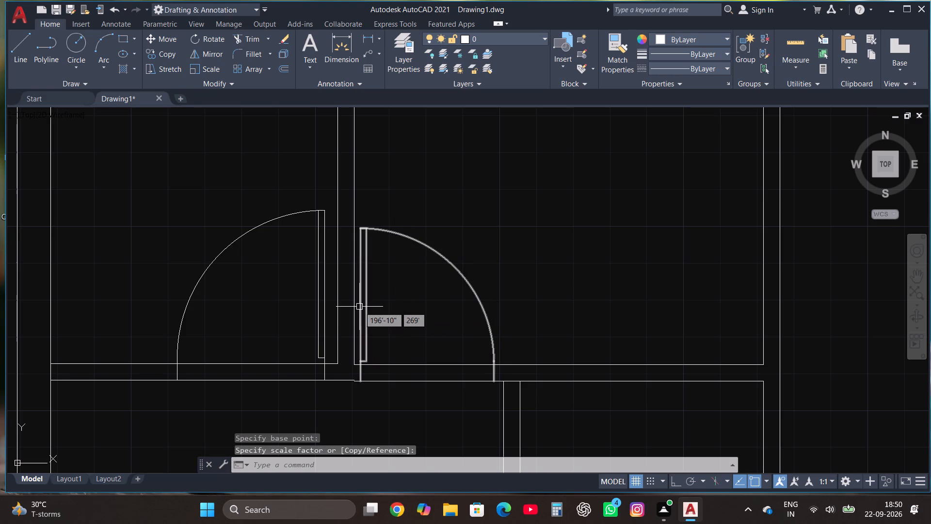
Delete the full-size door just west of the partition.
click(319, 297)
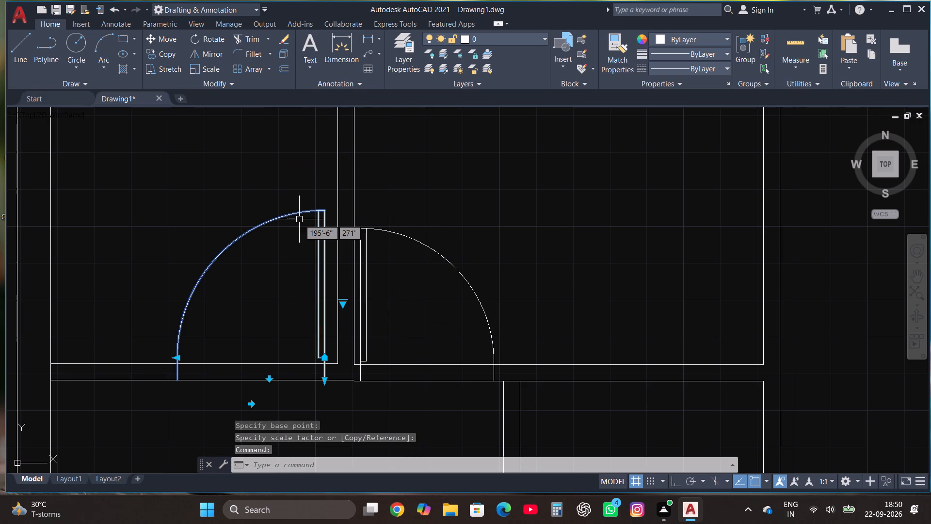
key(Delete)
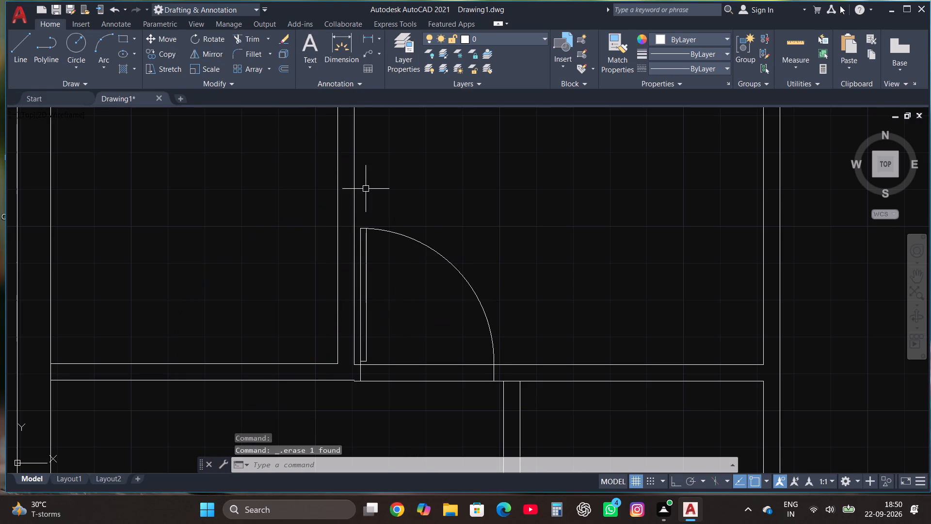
Mirror the scaled door across a vertical axis along the partition's west face, with Ortho on, keeping the original.
click(385, 221)
click(365, 275)
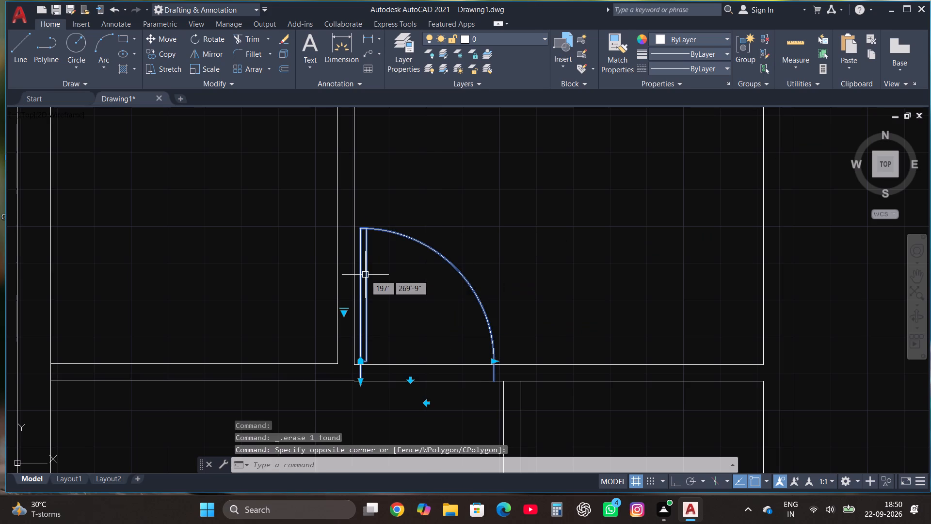
click(213, 56)
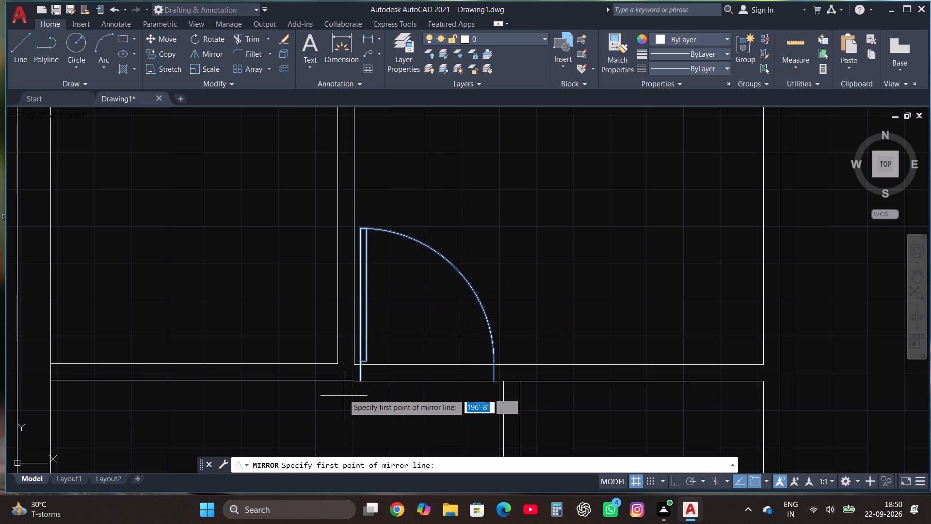
click(338, 364)
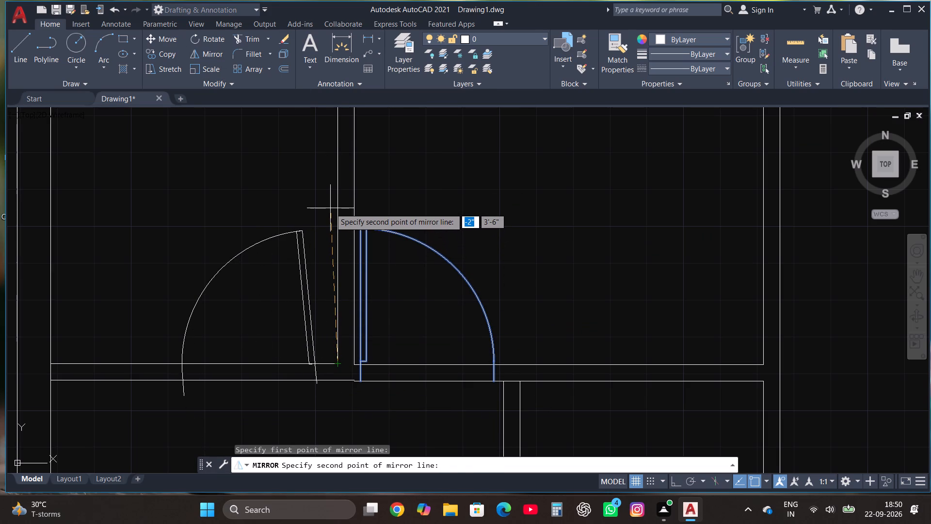
key(F8)
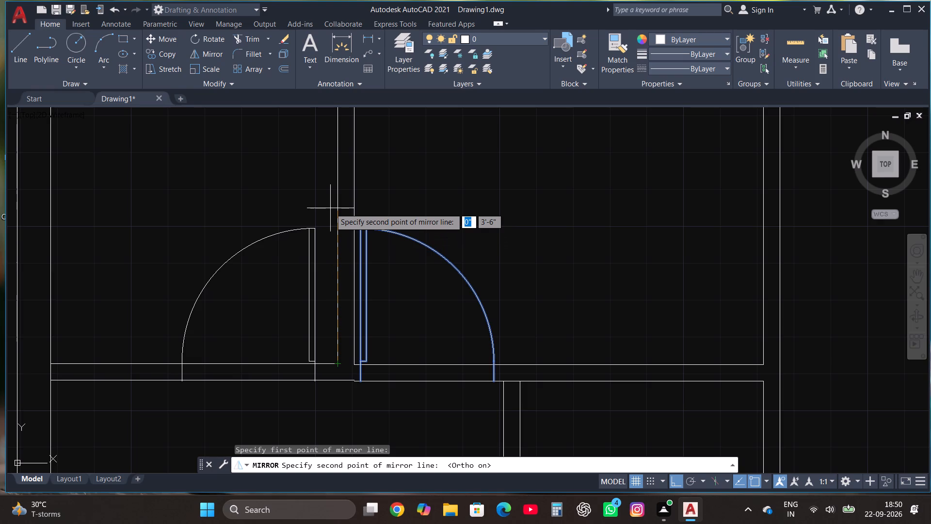
click(330, 208)
drag(356, 254, 330, 208)
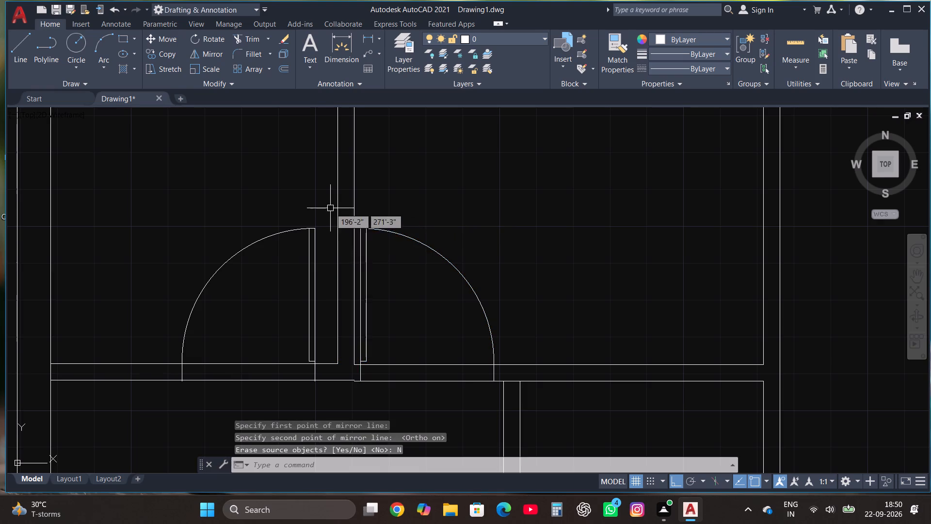
Move the mirrored door about 3" east along the wall, closer to the partition.
click(308, 347)
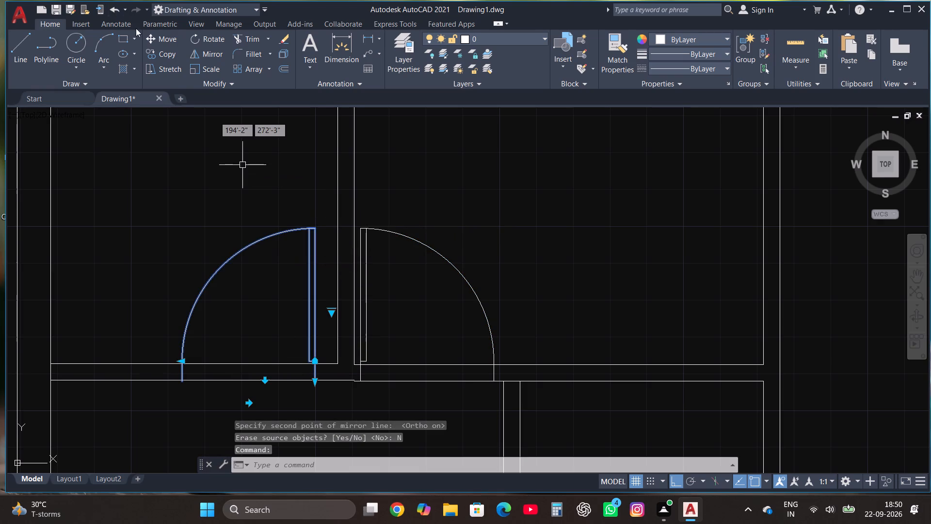
click(179, 41)
scroll(297, 394, up, 2)
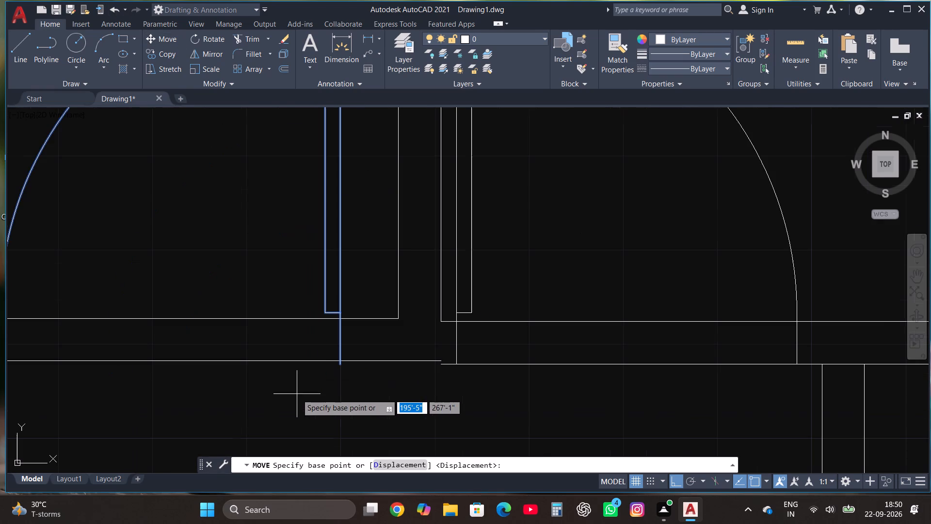
click(341, 367)
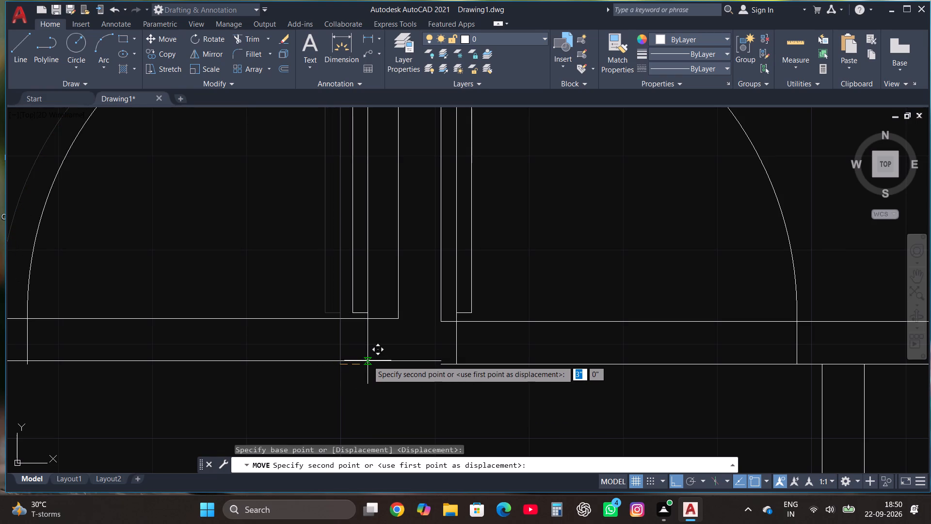
click(368, 360)
Move the southwest door of the lower set, with Ortho off, to the small inner room's north wall beside its west wall.
scroll(334, 402, down, 2)
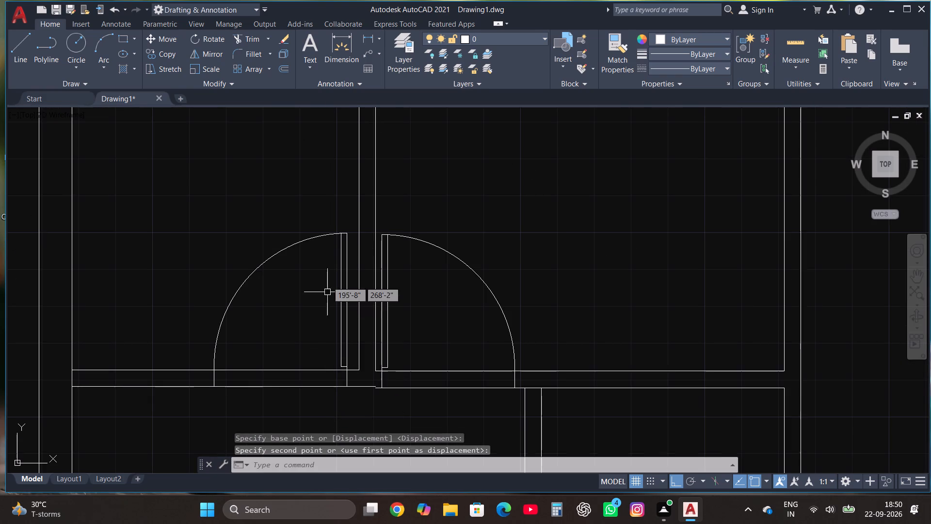
scroll(330, 261, down, 2)
scroll(480, 326, up, 1)
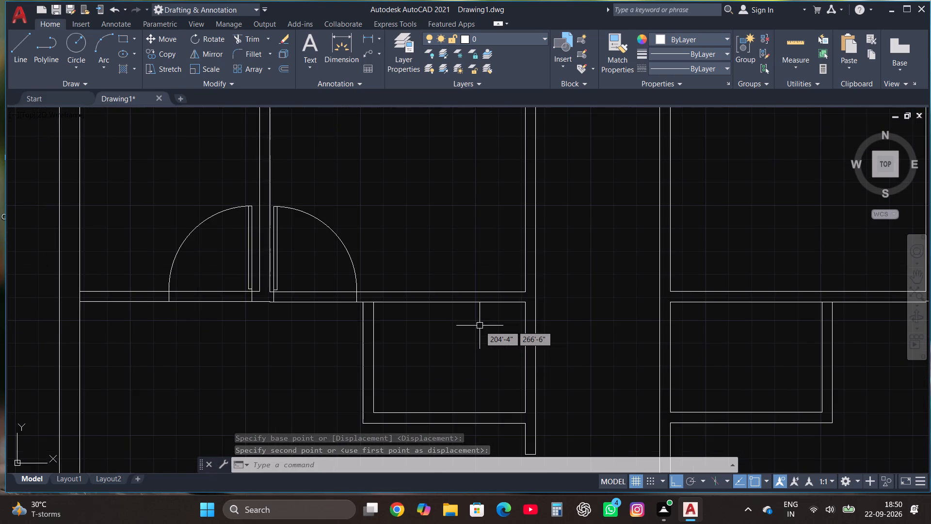
scroll(465, 336, down, 2)
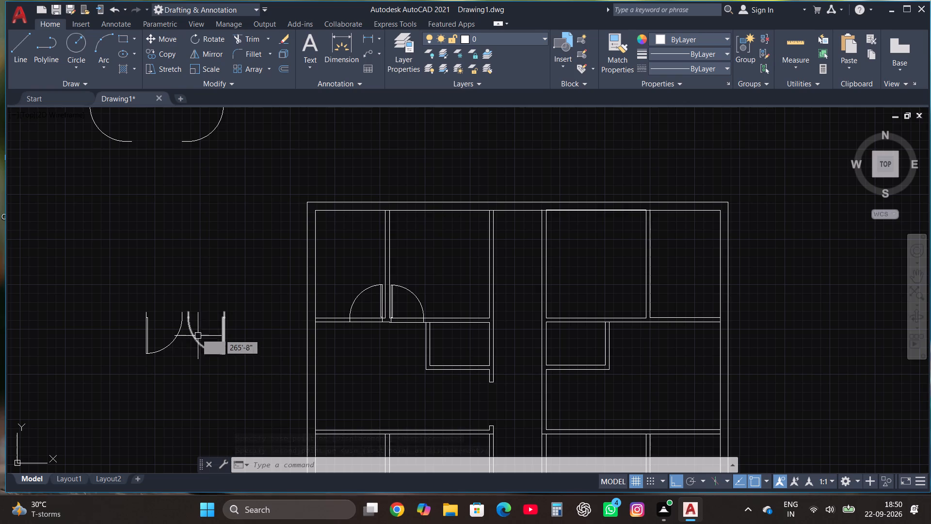
click(149, 323)
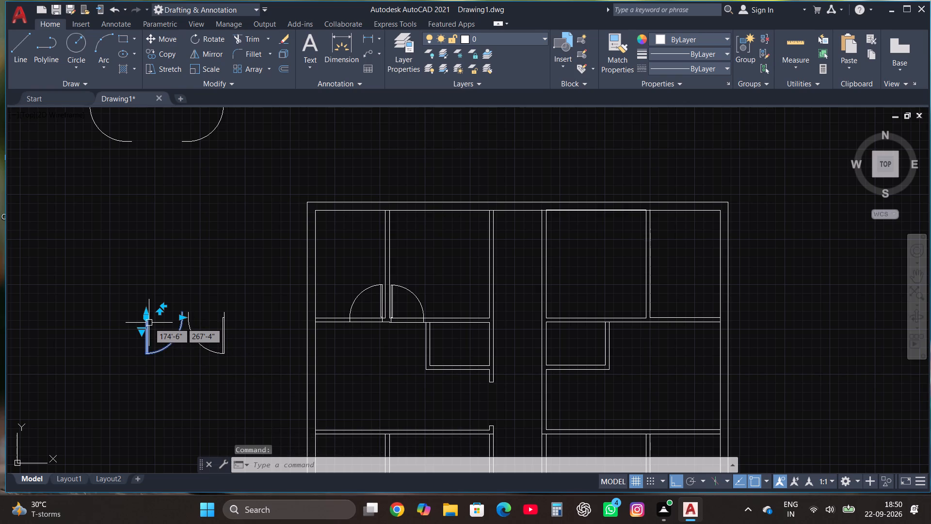
click(159, 39)
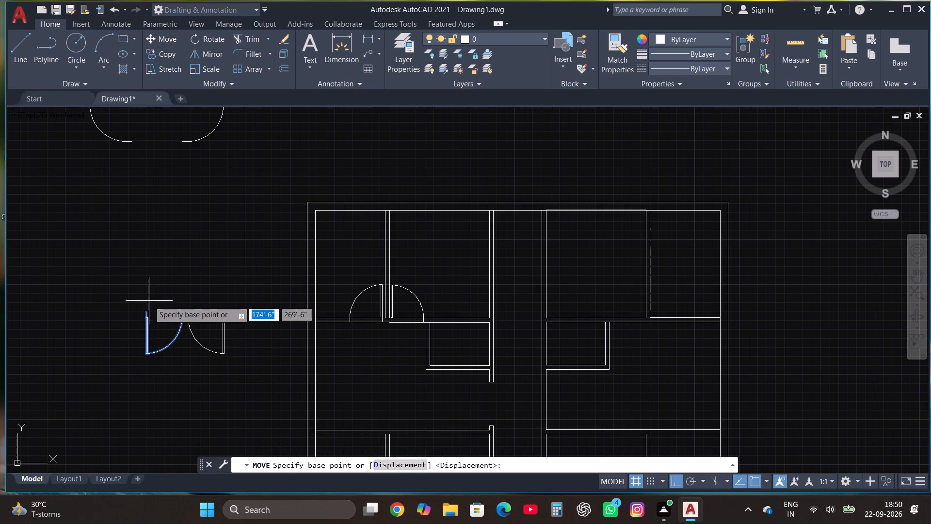
click(144, 310)
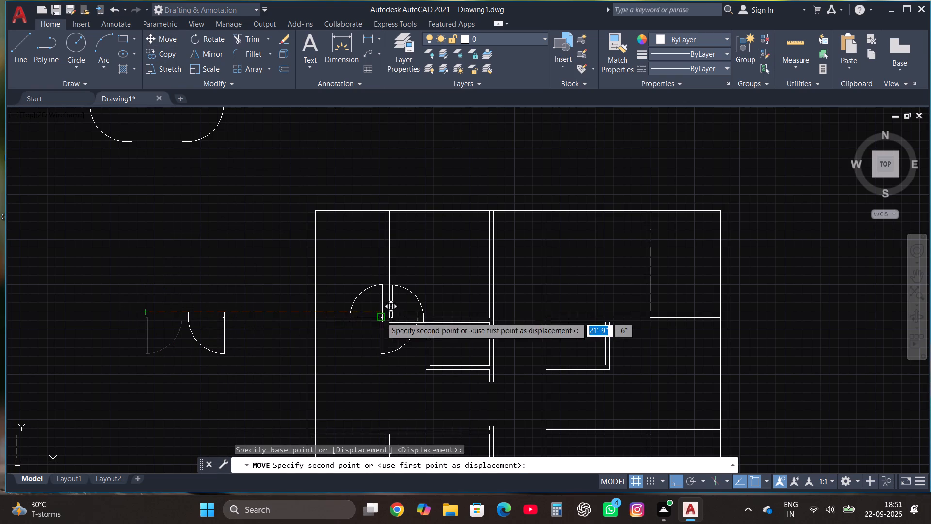
scroll(437, 322, up, 3)
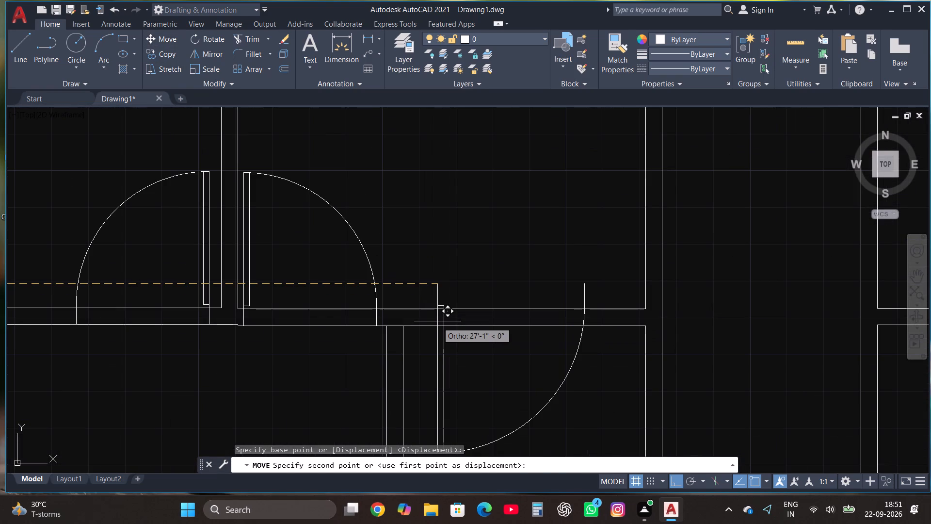
key(F8)
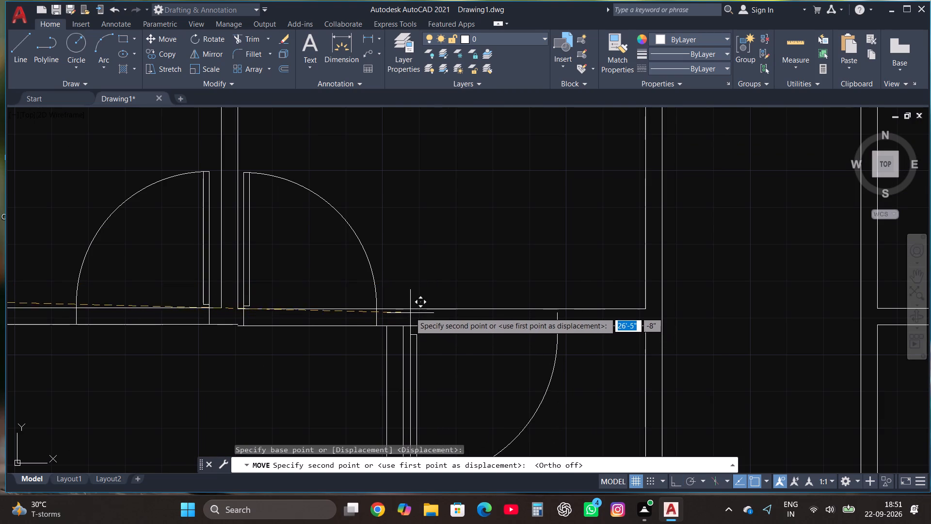
click(408, 311)
Scale the small inner room's door down about its upper hinge-side corner so it fits the room.
scroll(434, 234, down, 2)
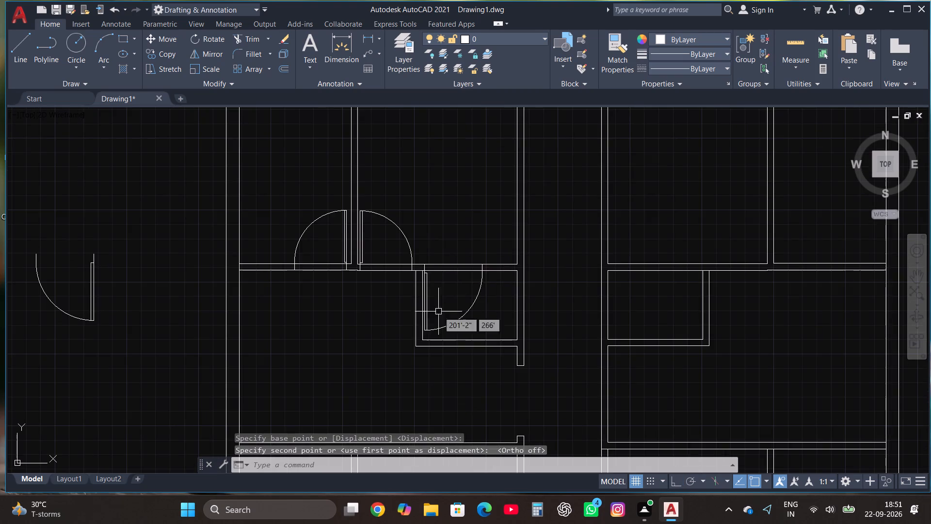
scroll(439, 331, up, 2)
click(432, 325)
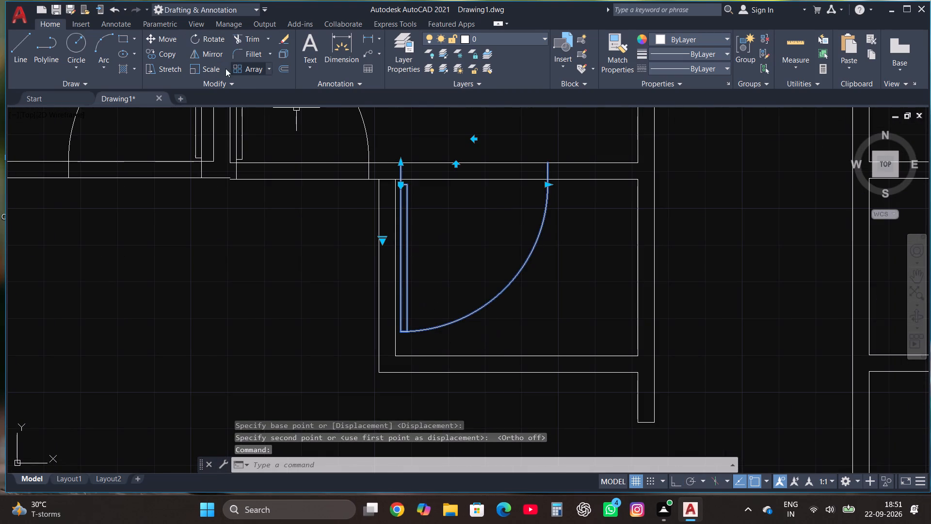
click(216, 68)
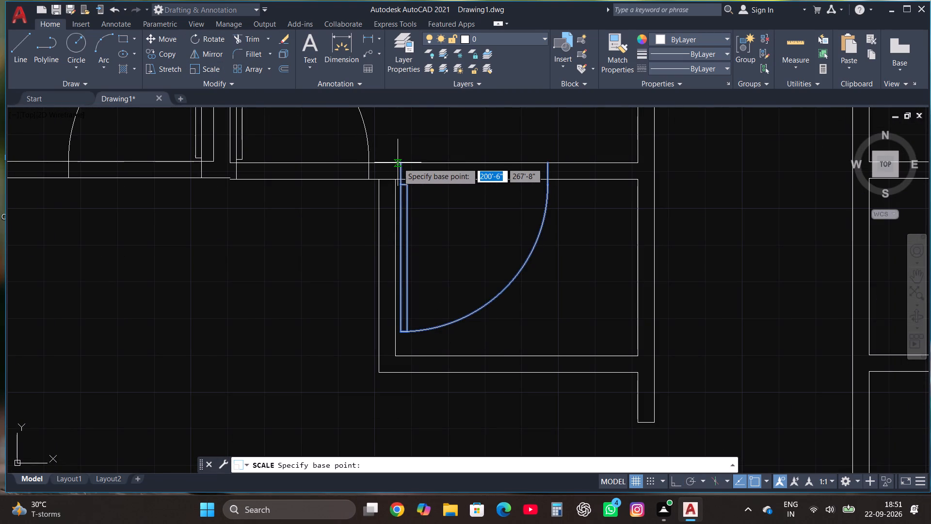
click(400, 163)
click(418, 226)
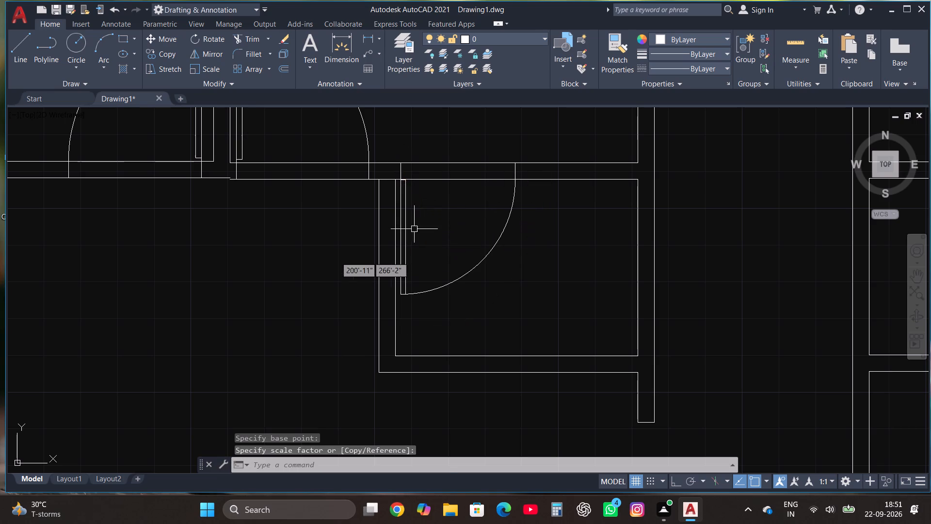
Move the northwest door of the spare set into the upper west unit's corridor opening, with its hinge-side corner at the south jamb.
scroll(318, 266, down, 3)
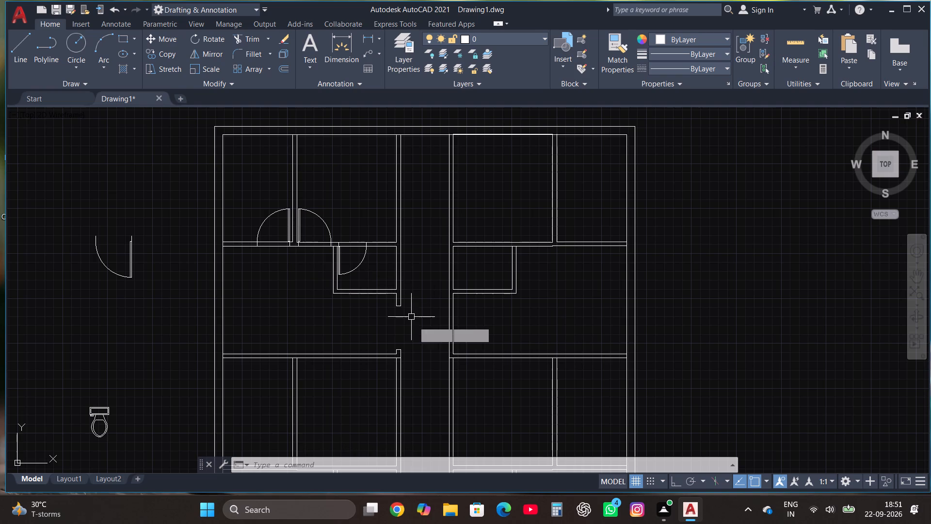
scroll(417, 343, down, 2)
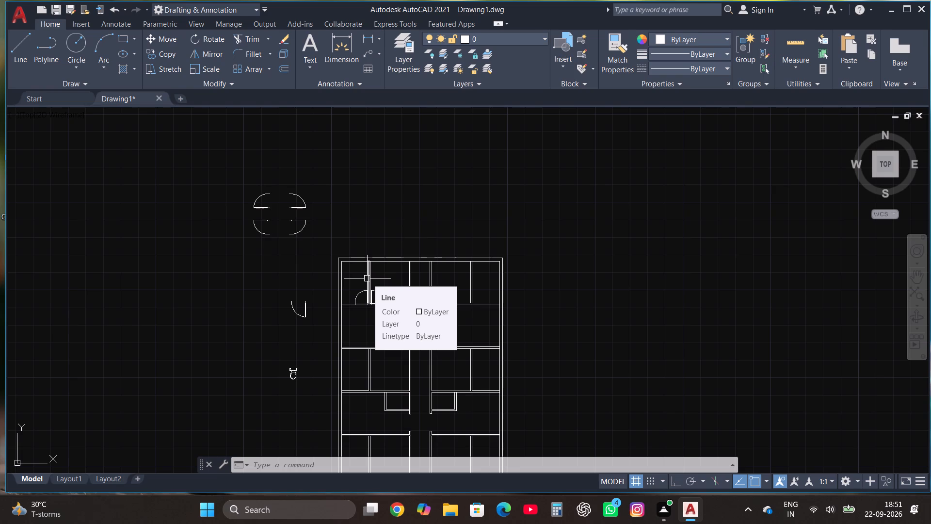
click(271, 207)
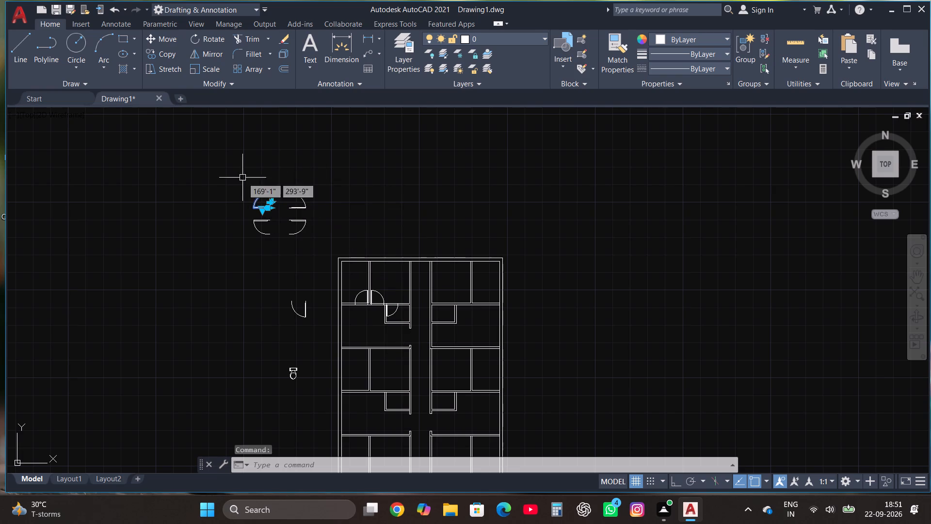
click(169, 42)
scroll(252, 207, up, 3)
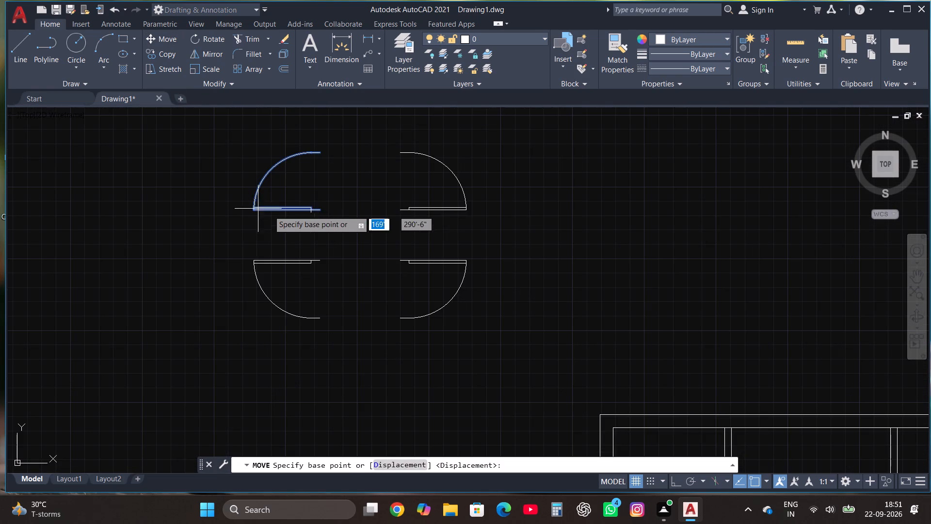
click(320, 210)
scroll(293, 296, down, 1)
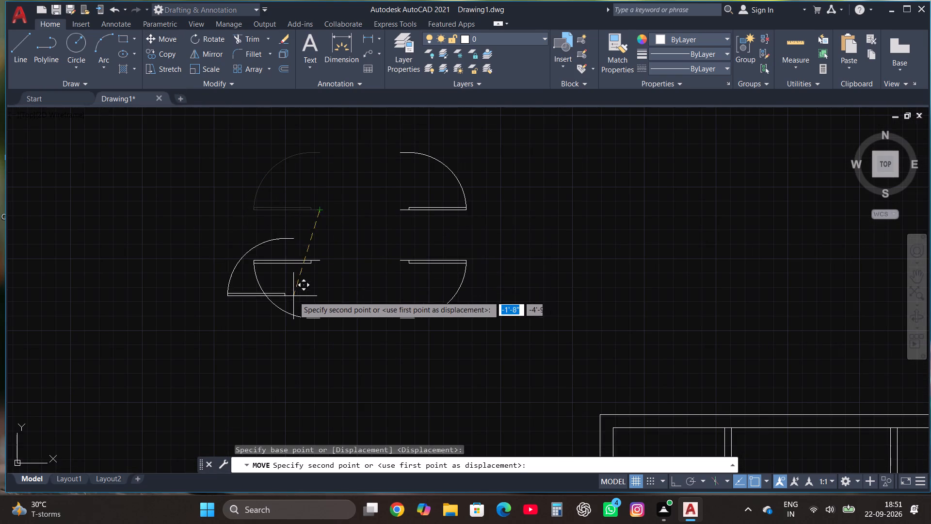
scroll(293, 296, down, 3)
scroll(382, 360, up, 4)
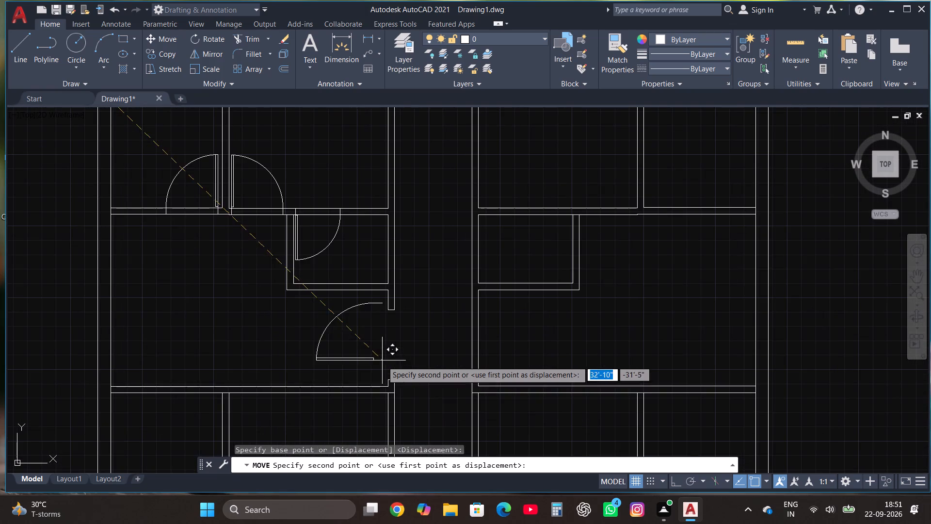
scroll(392, 378, up, 2)
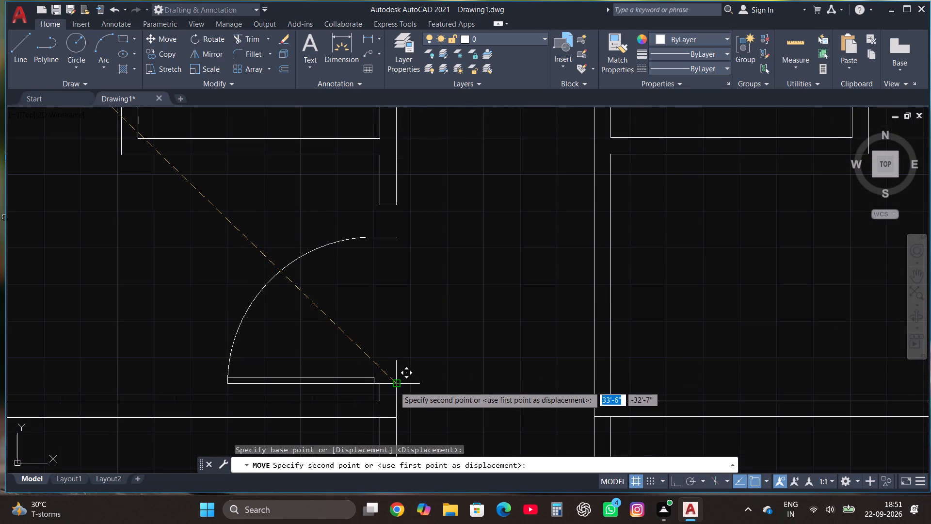
click(394, 386)
Scale the corridor door up about its lower hinge-side corner so it spans the wall opening.
scroll(397, 339, down, 1)
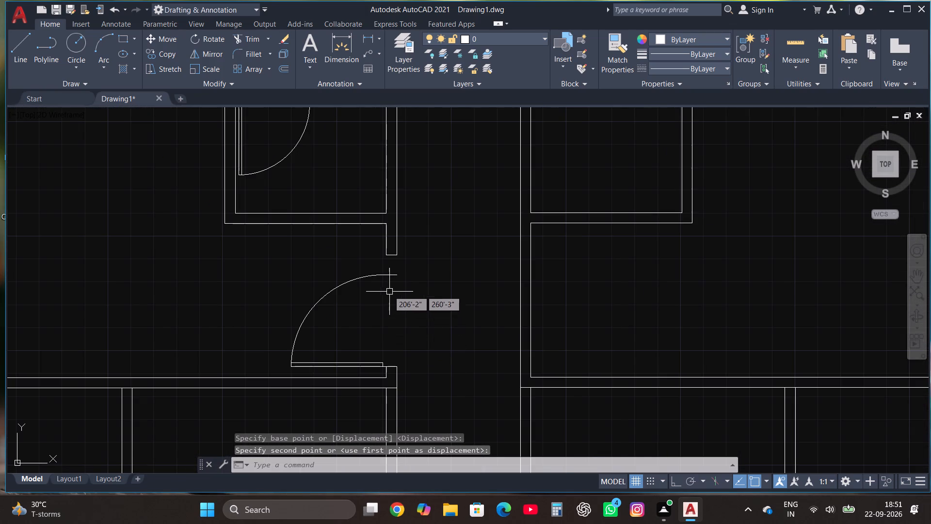
click(350, 283)
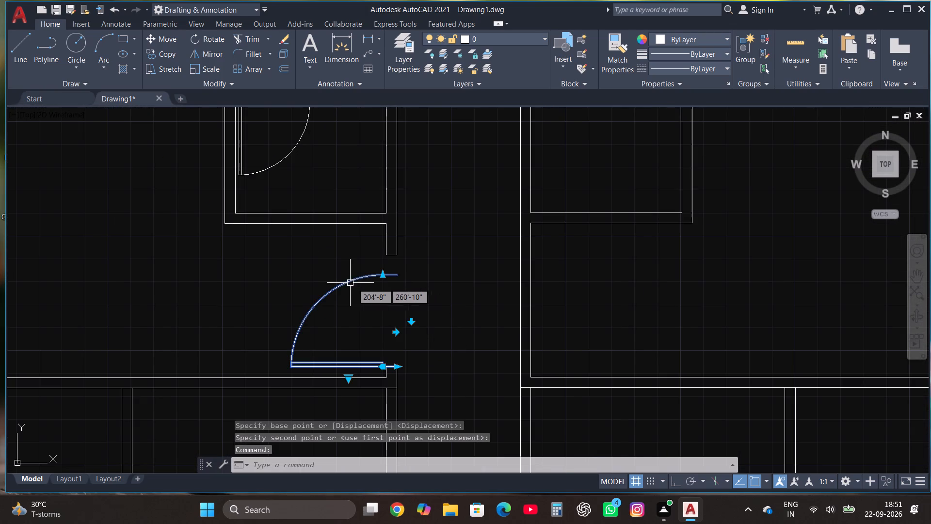
click(213, 67)
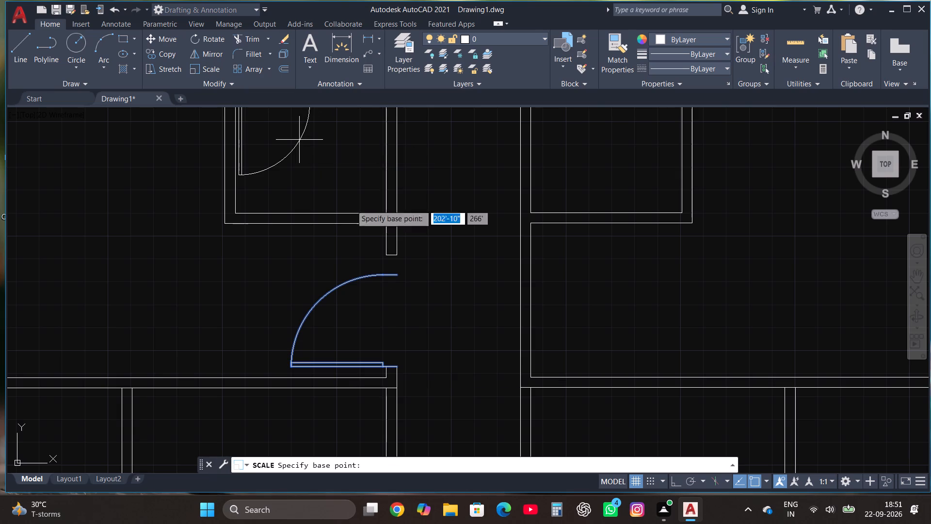
click(398, 366)
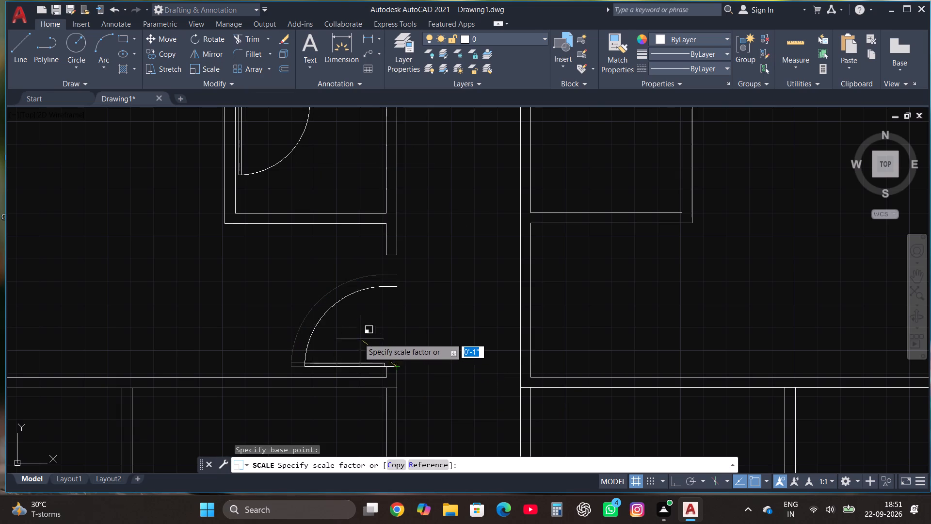
click(343, 330)
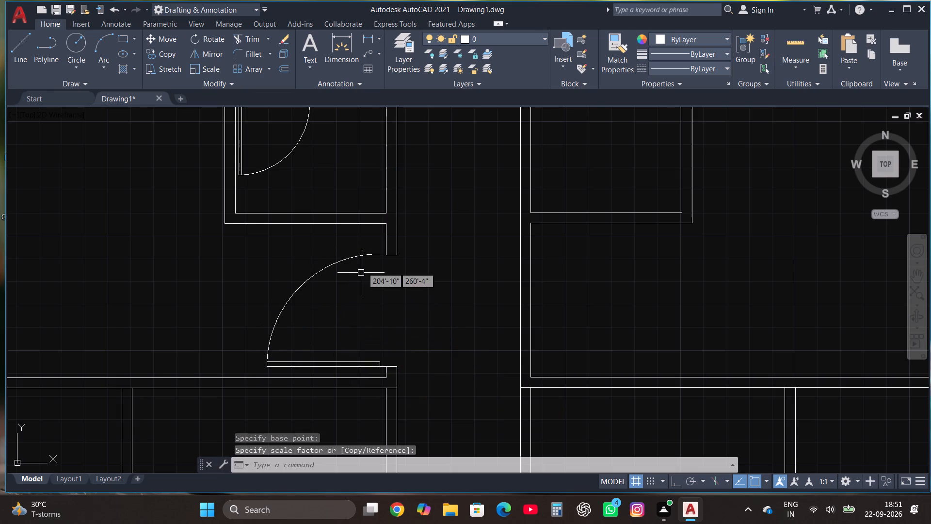
Trim the wall's end line and both short wall overhangs back to the corridor door's upper edge.
scroll(363, 260, up, 2)
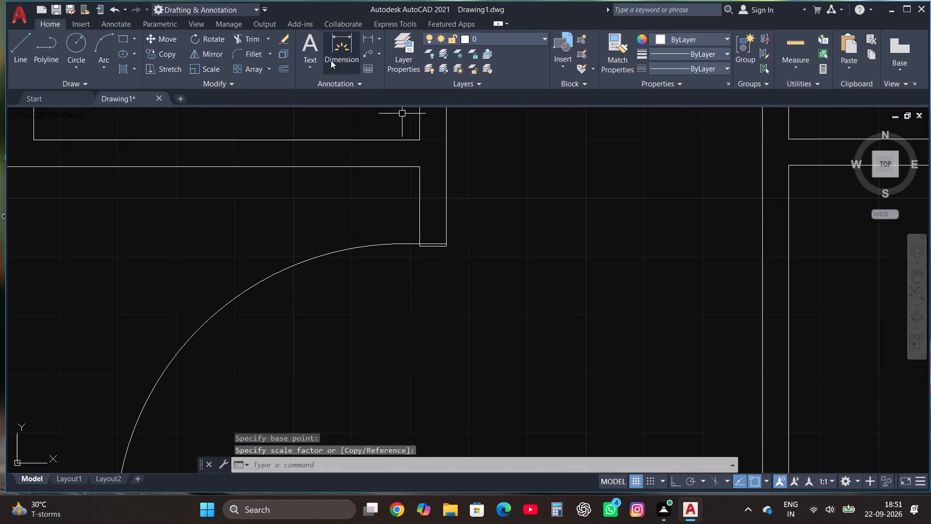
click(251, 37)
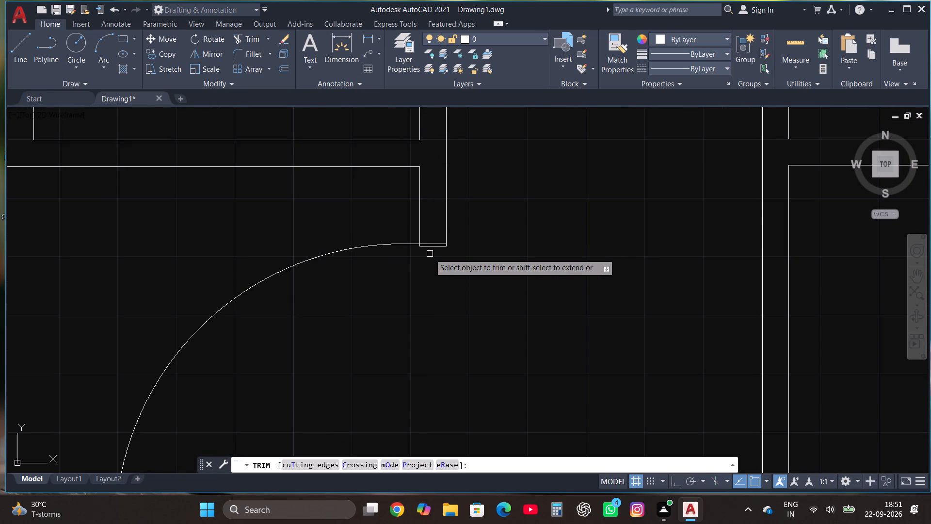
click(431, 249)
scroll(431, 249, up, 2)
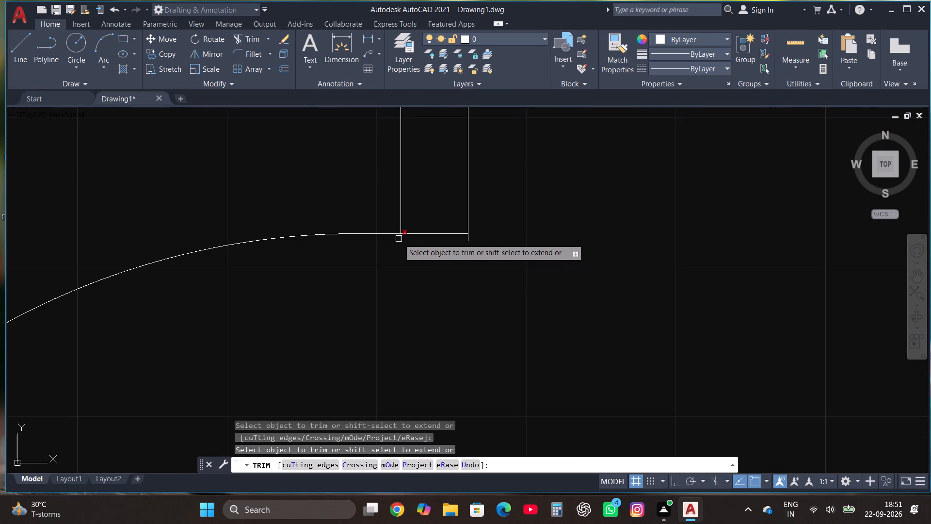
click(399, 239)
click(468, 239)
scroll(441, 319, down, 3)
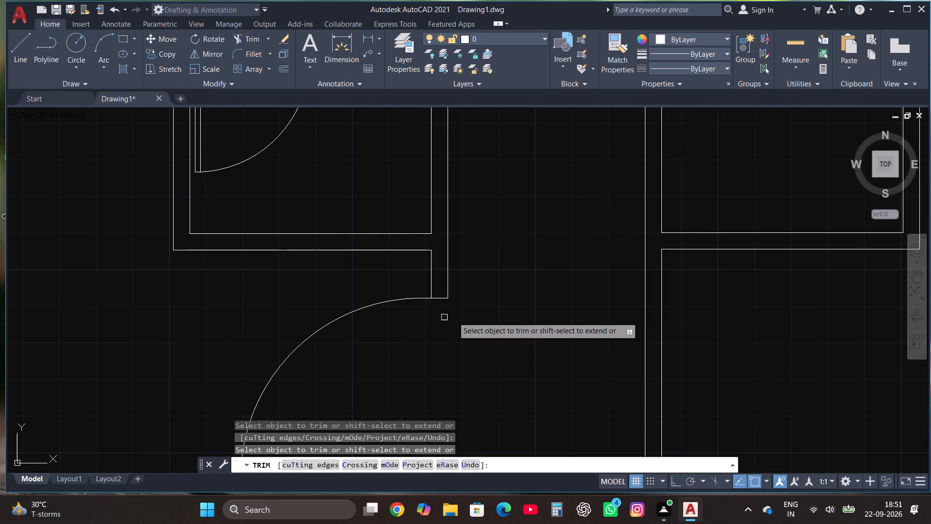
scroll(513, 304, down, 2)
key(Escape)
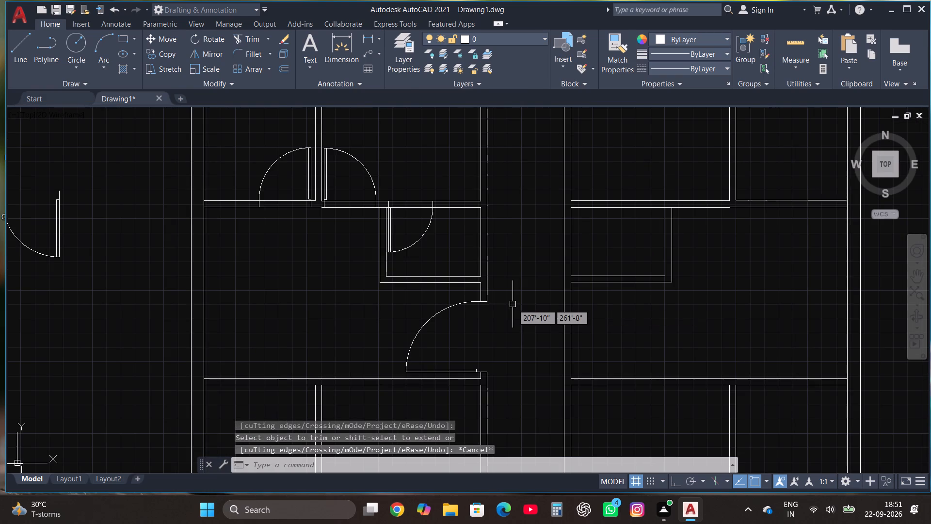
Copy the pair of doors flanking the partition about 20'8" south to the same wall of the next west unit.
scroll(320, 264, down, 3)
scroll(322, 242, up, 3)
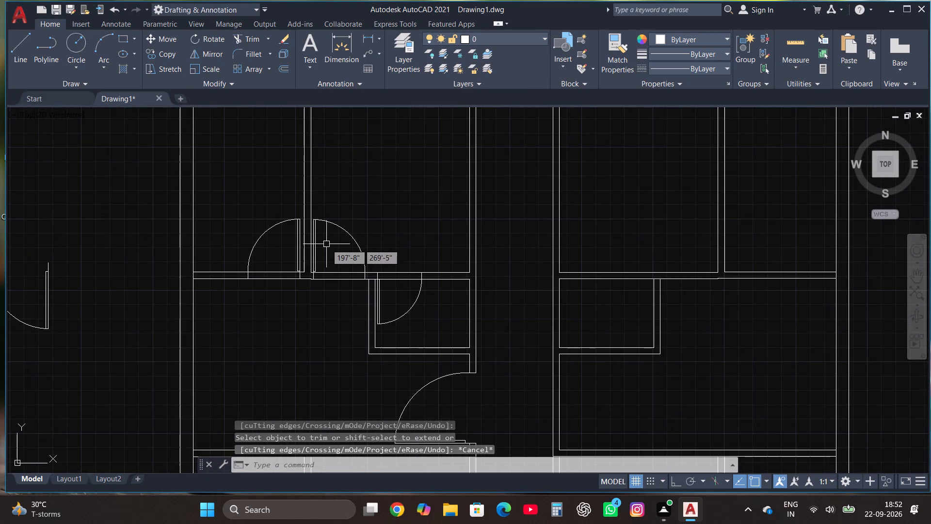
click(331, 224)
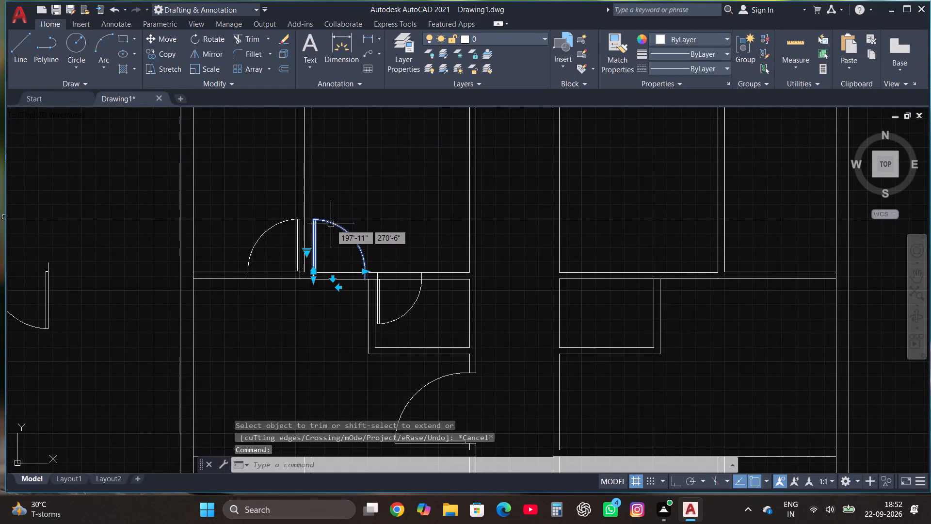
click(288, 223)
click(178, 58)
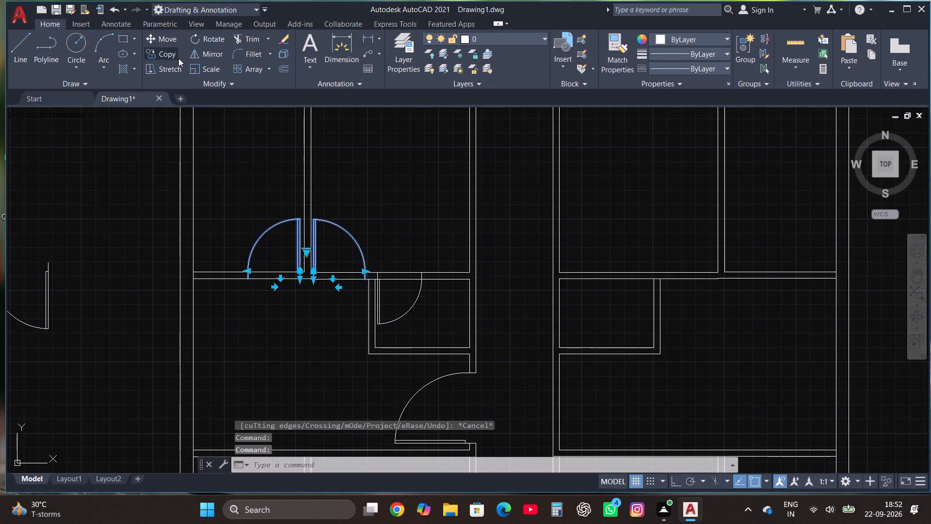
click(313, 281)
scroll(313, 274, down, 3)
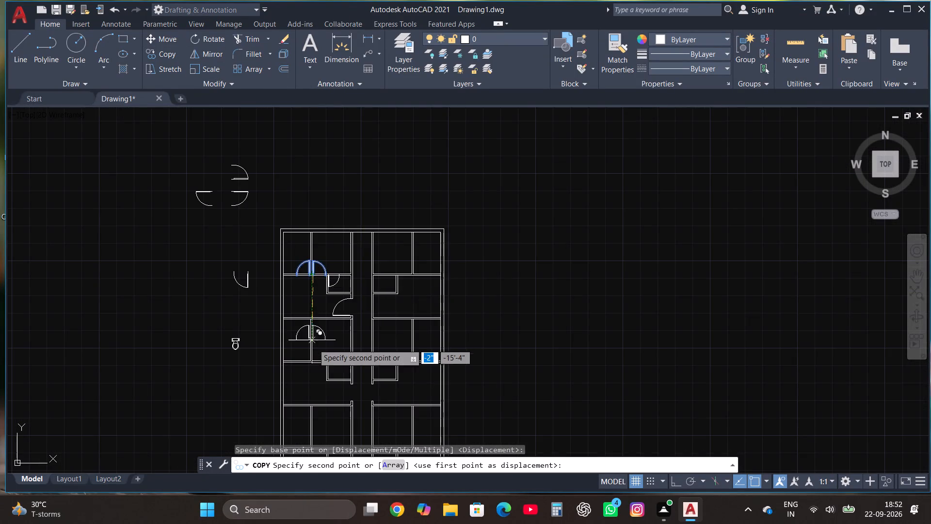
scroll(314, 355, up, 4)
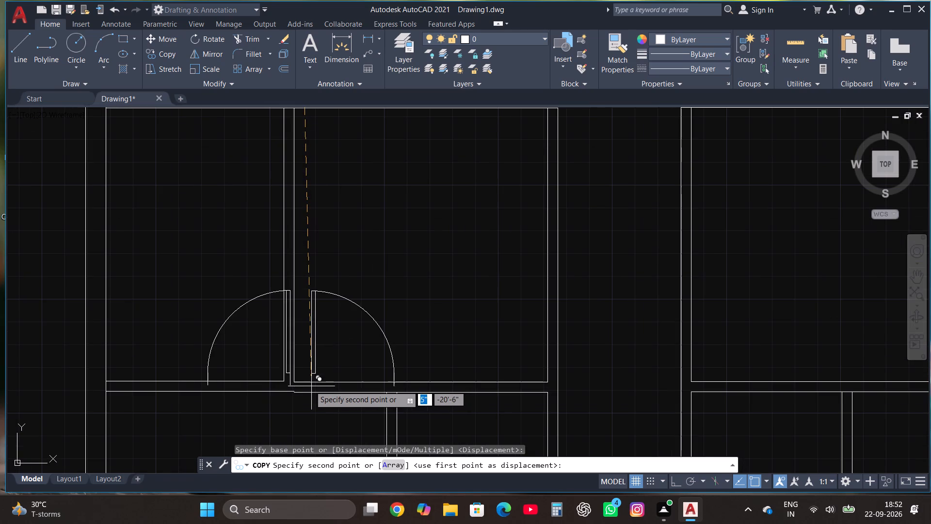
scroll(310, 386, up, 2)
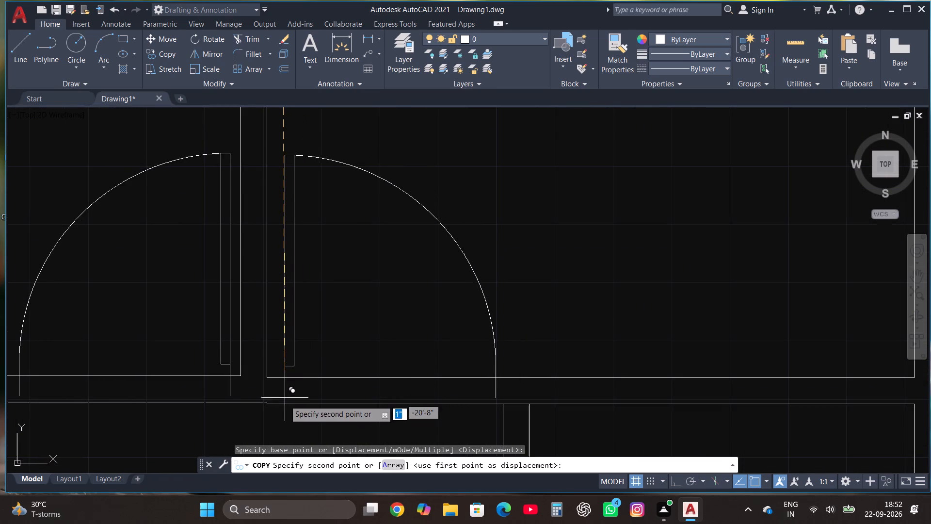
click(283, 403)
Copy the small inner room's door about 20'9" straight south, with Ortho on, to the next unit's inner room.
scroll(307, 278, down, 2)
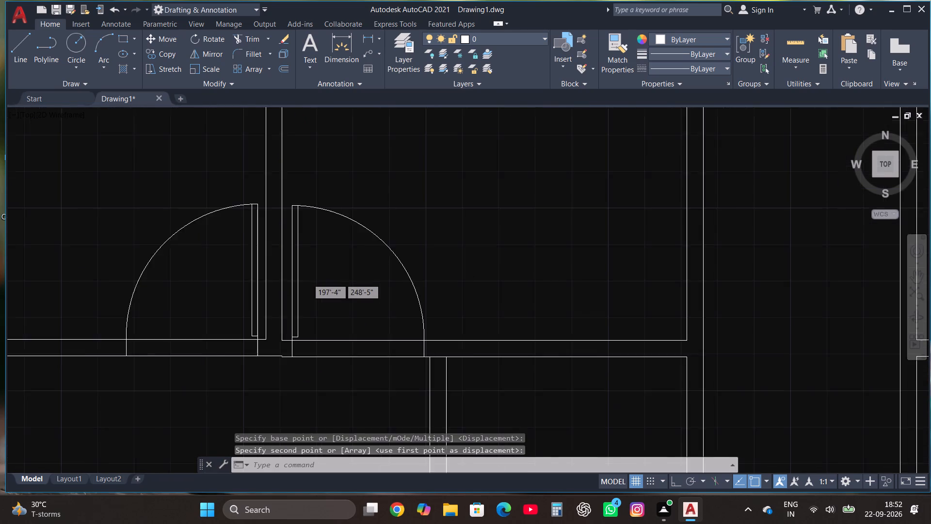
scroll(409, 265, down, 4)
scroll(416, 192, up, 3)
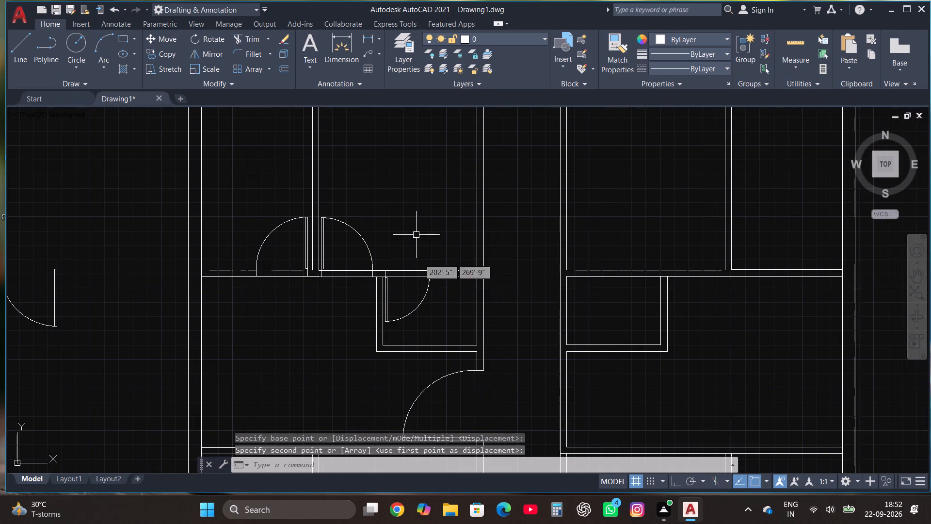
click(428, 295)
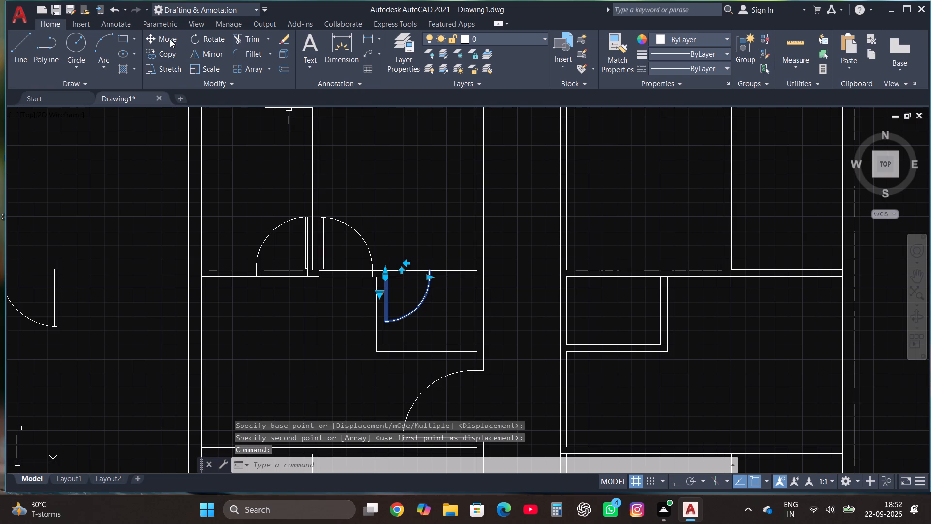
click(166, 60)
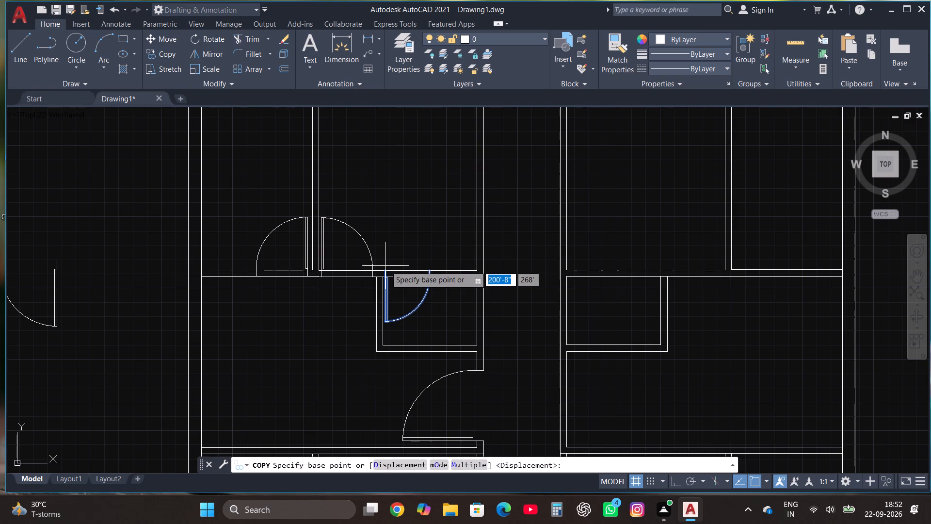
click(385, 272)
scroll(385, 234, down, 3)
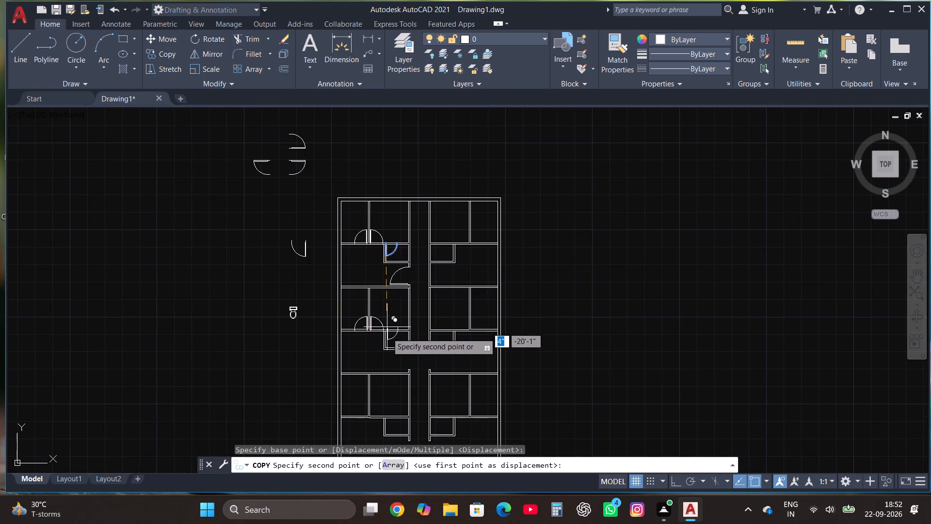
scroll(387, 338, up, 4)
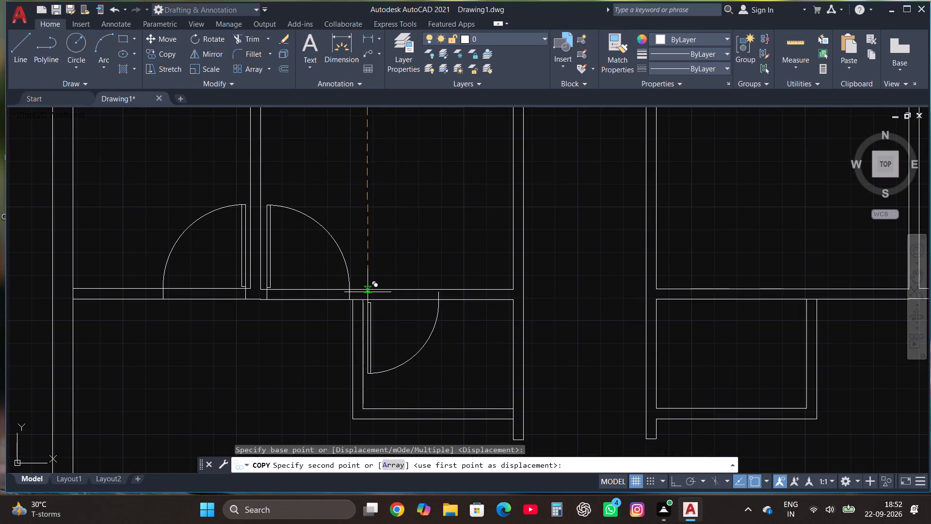
key(F8)
scroll(369, 293, up, 2)
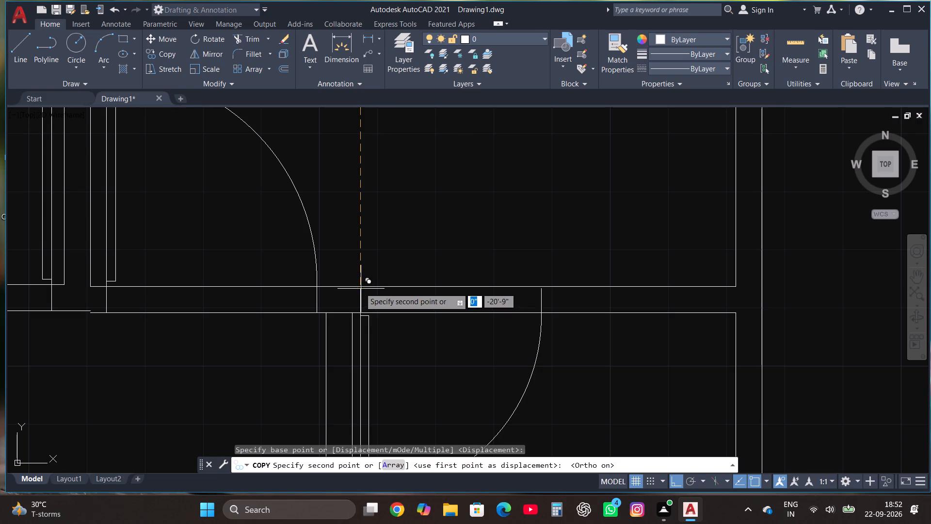
click(360, 288)
Copy the corridor door about 20'4" straight south into the corridor wall opening of the next west unit.
scroll(410, 267, down, 5)
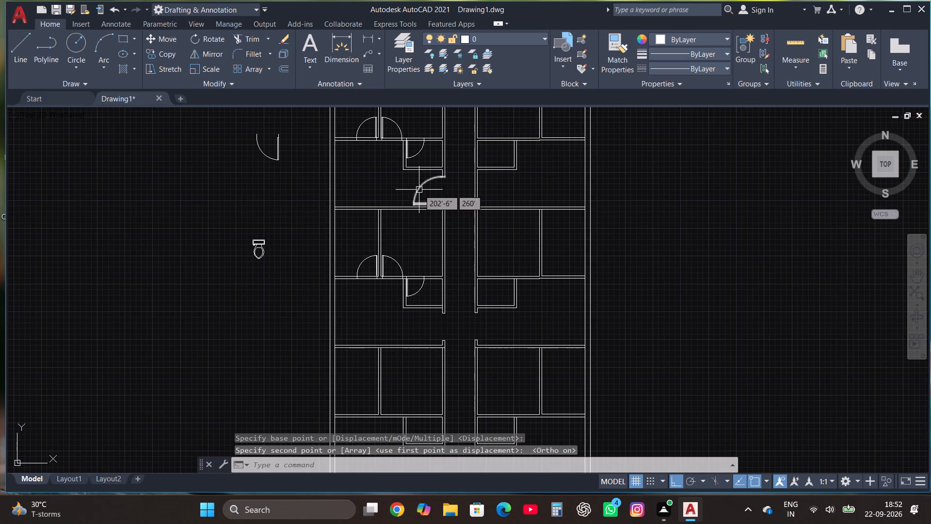
click(419, 190)
click(166, 56)
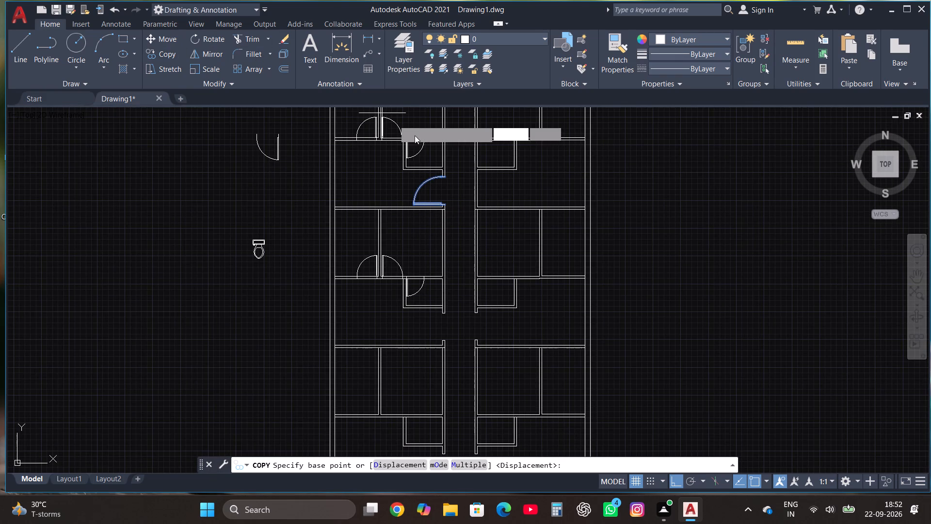
scroll(457, 196, up, 2)
scroll(424, 220, up, 2)
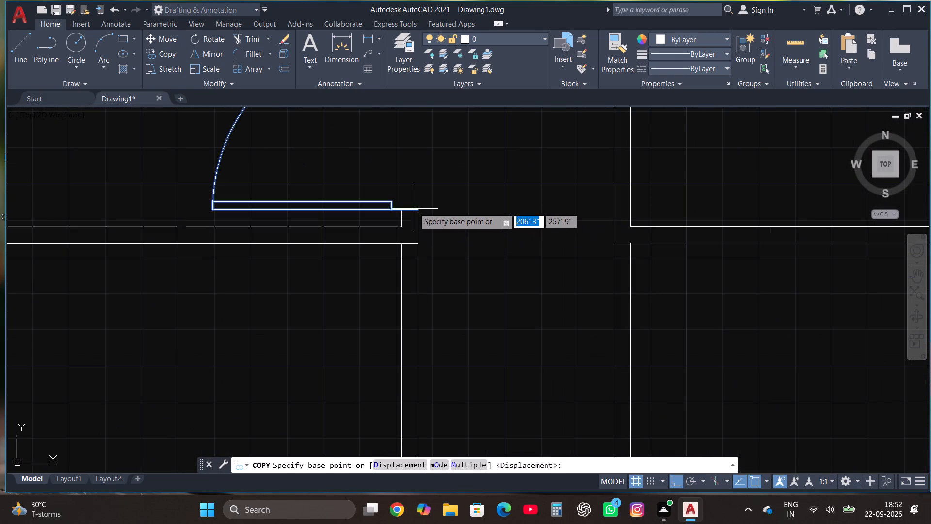
click(416, 210)
scroll(416, 210, down, 5)
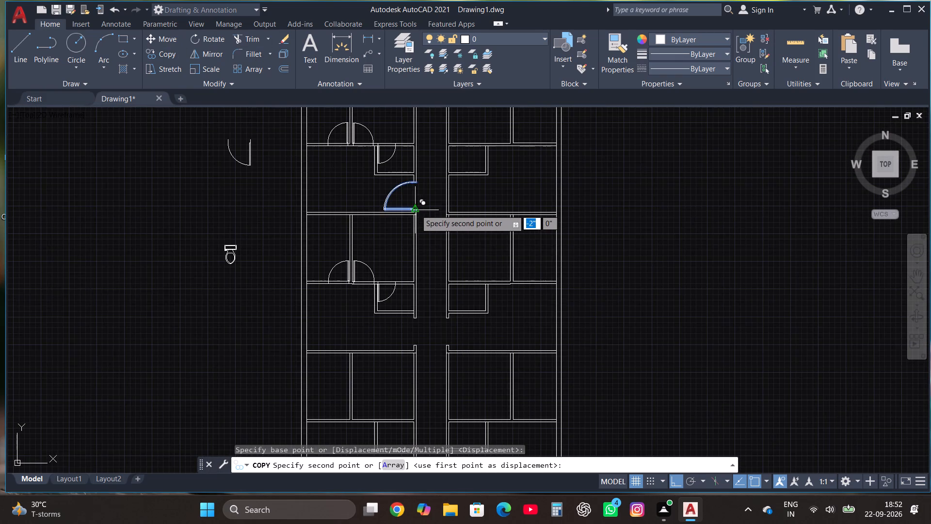
scroll(405, 345, up, 3)
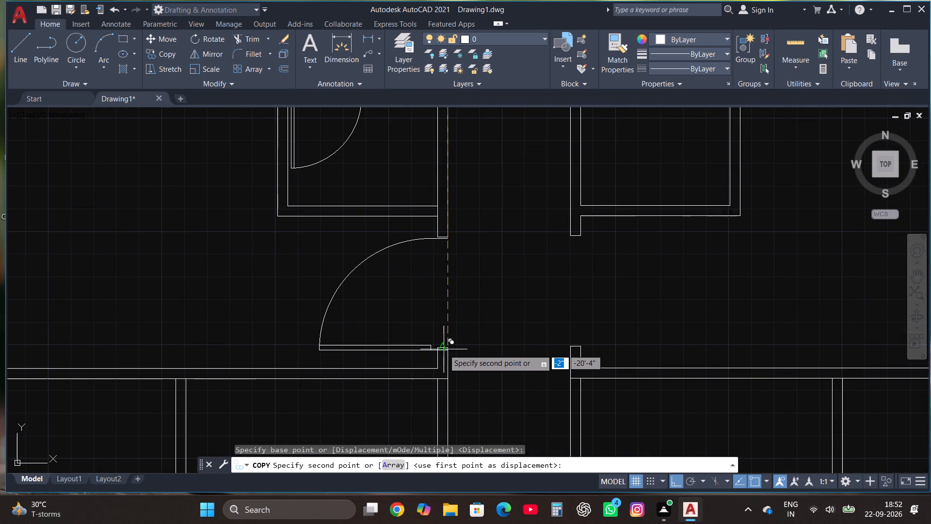
click(449, 350)
Trim the wall's end line and both short wall overhangs back to the upper edge of the copied corridor door.
scroll(451, 239, up, 3)
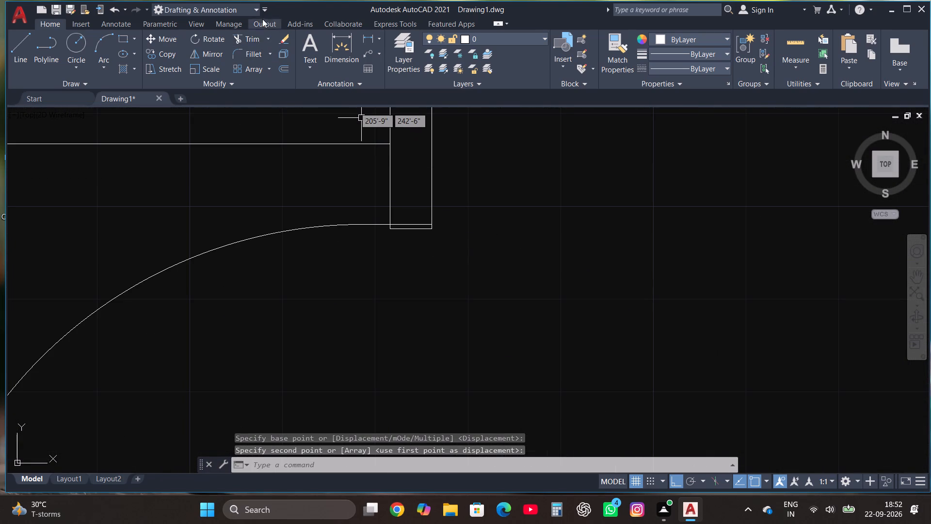
click(249, 38)
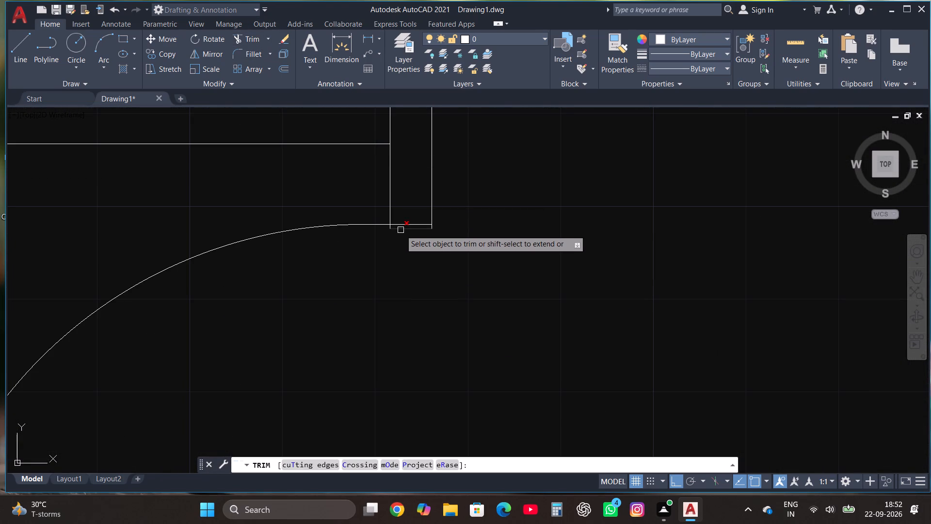
click(401, 230)
scroll(401, 230, up, 2)
click(372, 227)
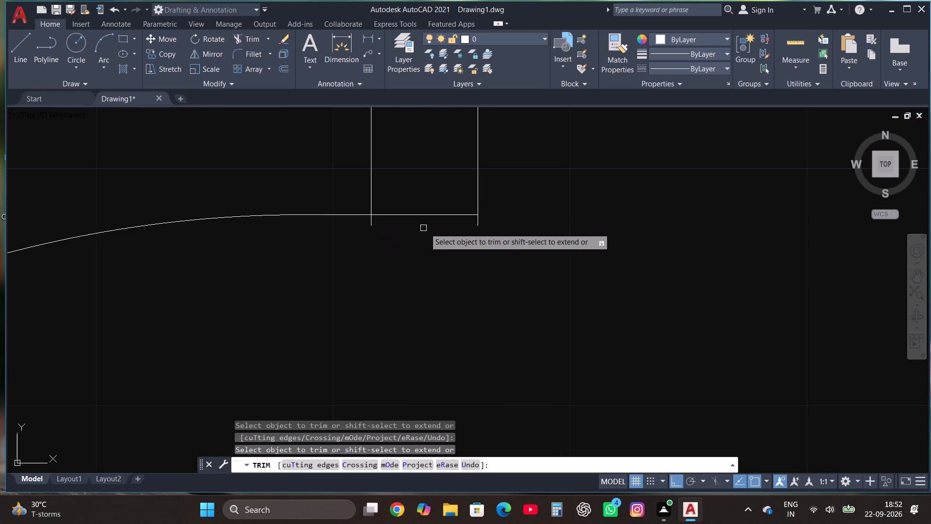
click(478, 228)
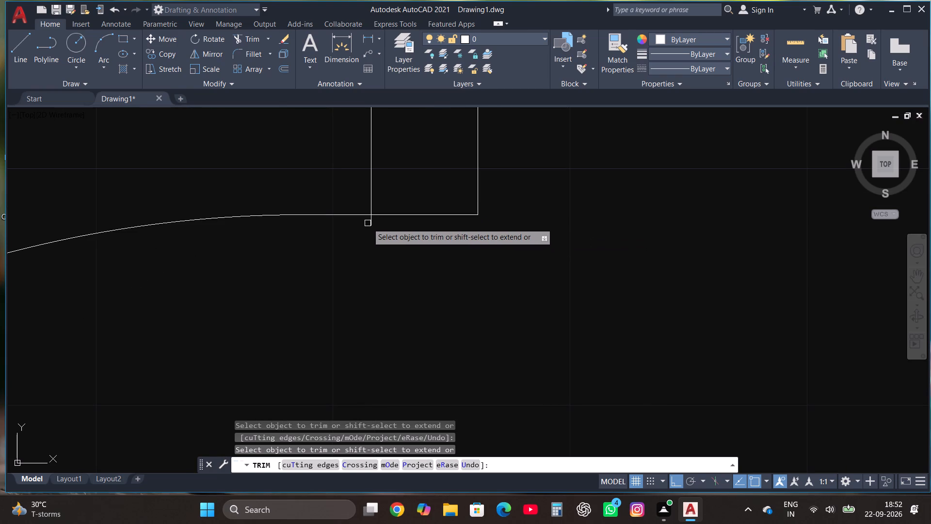
click(371, 223)
scroll(412, 287, down, 4)
key(Escape)
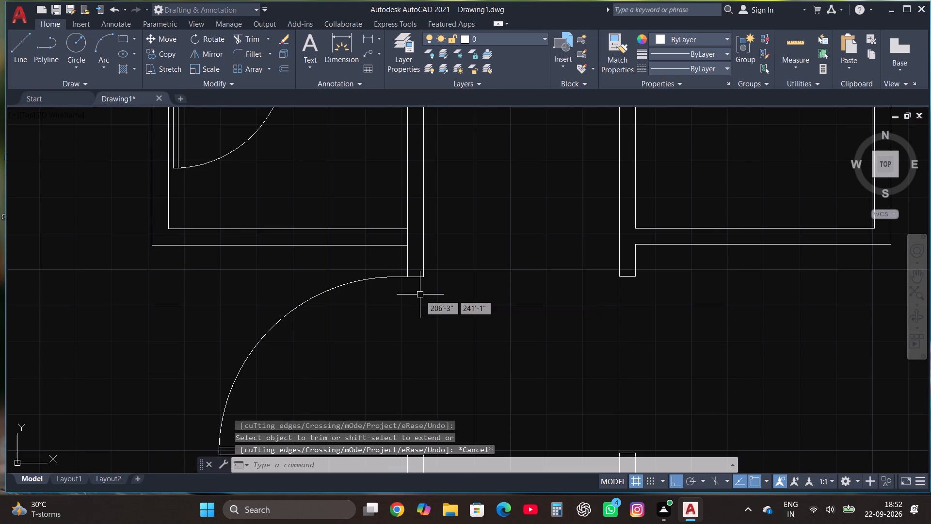
Copy the pair of doors flanking the partition about 20'9" straight south to the same wall of the next west unit.
scroll(424, 299, down, 4)
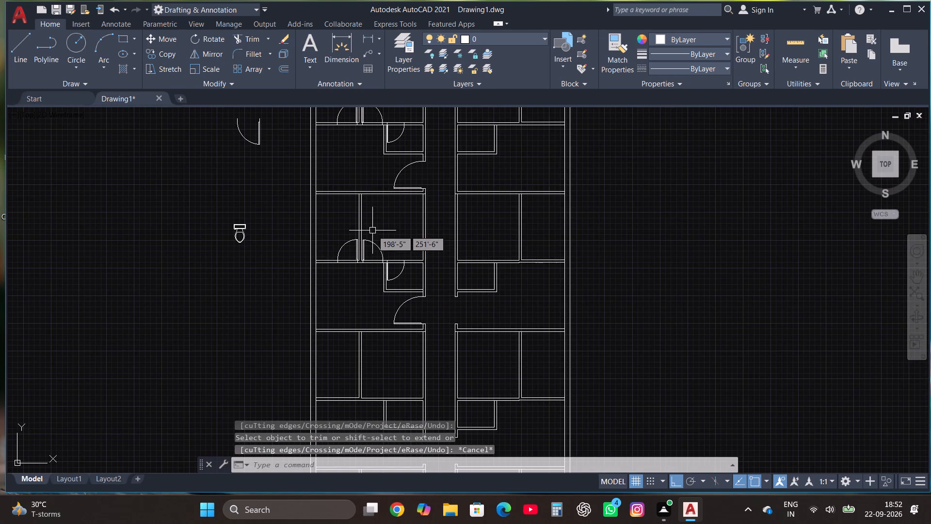
scroll(371, 241, up, 2)
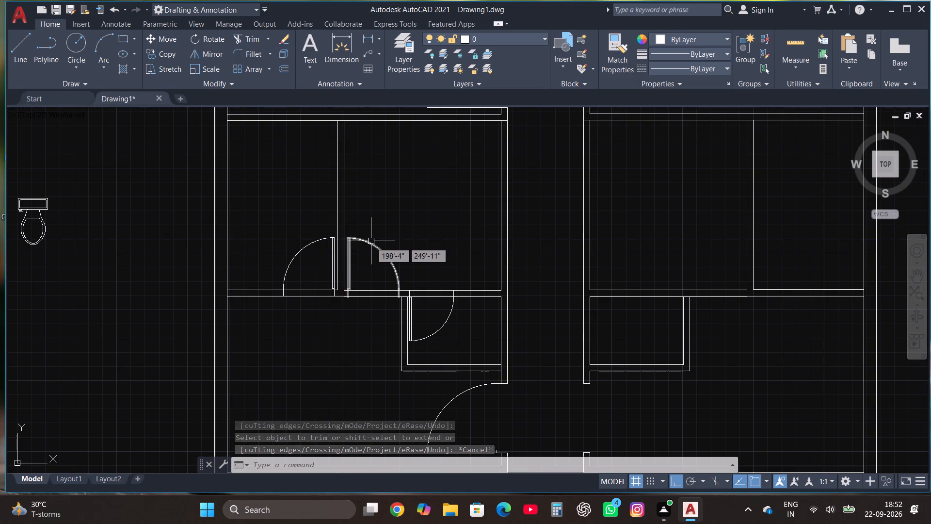
click(371, 243)
click(295, 256)
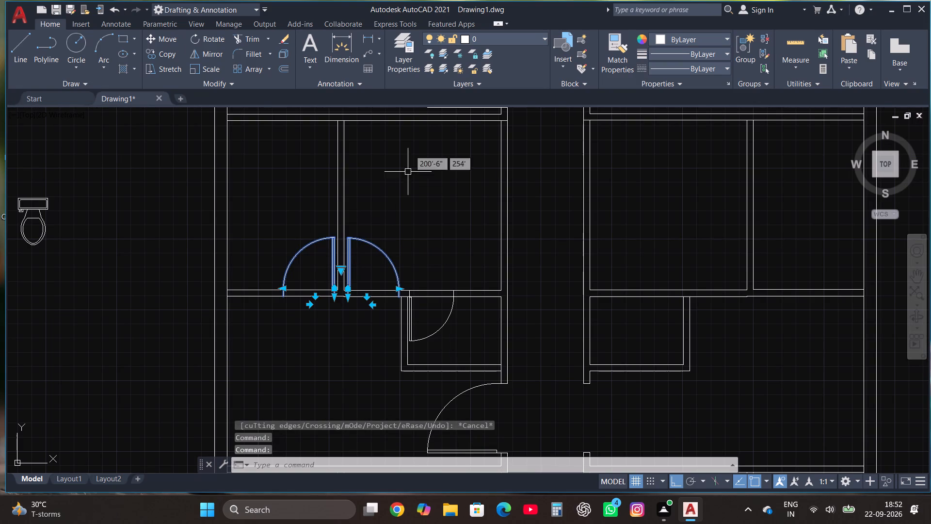
click(172, 55)
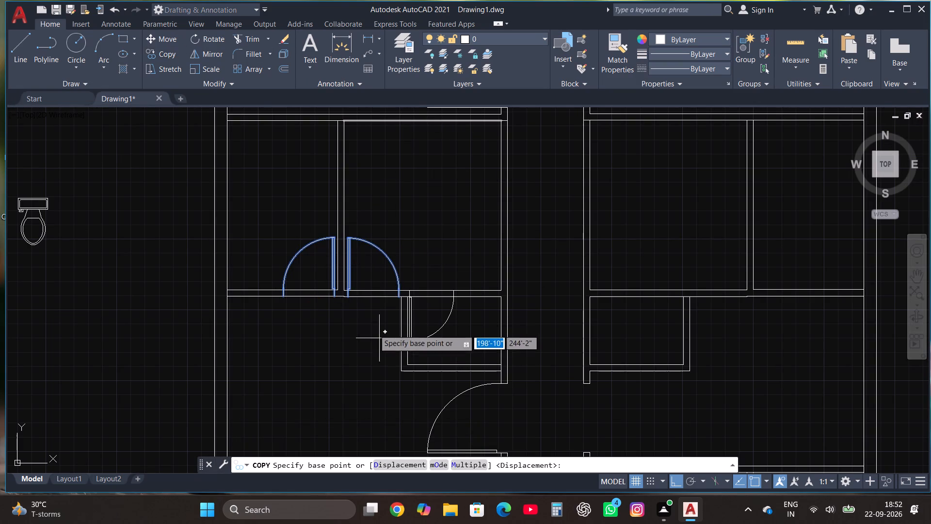
click(334, 298)
scroll(382, 246, down, 2)
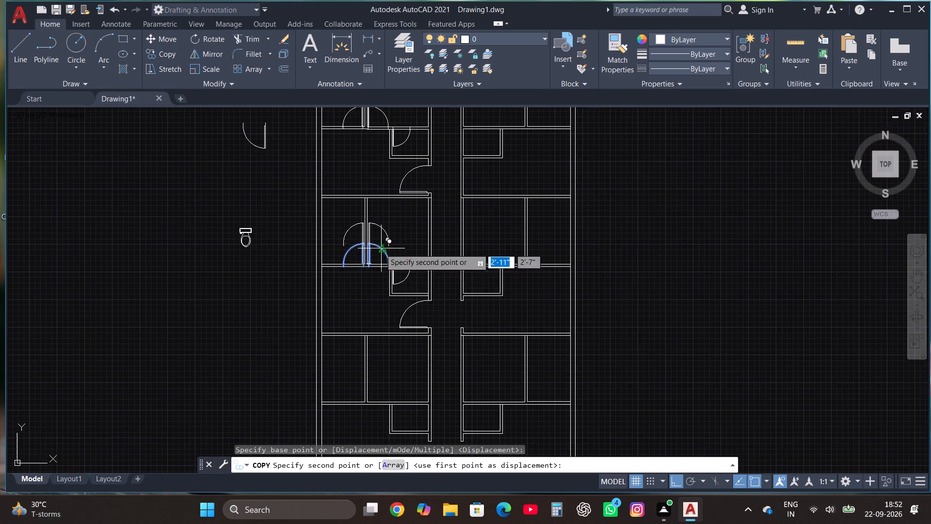
scroll(373, 408, up, 3)
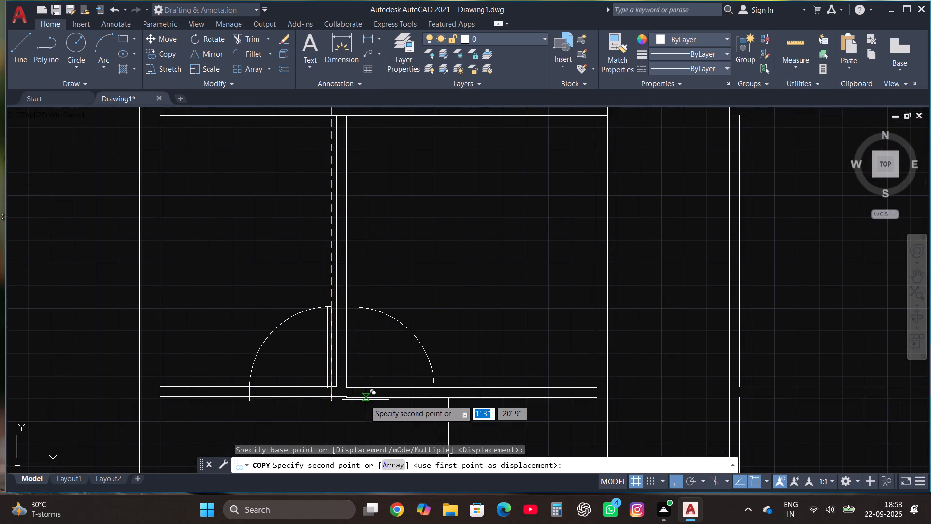
click(332, 396)
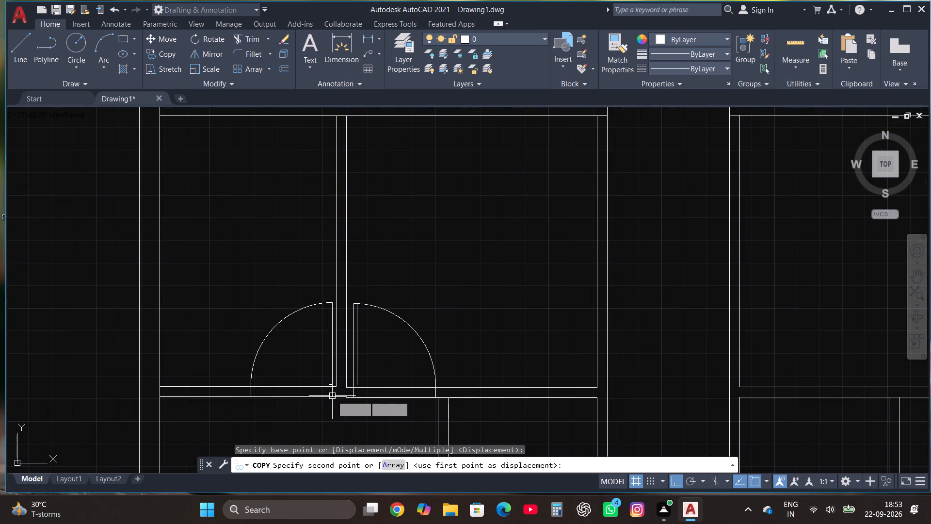
Copy the small inner room's door about 20'9" straight south to the inner room of the next west unit.
scroll(355, 283, down, 3)
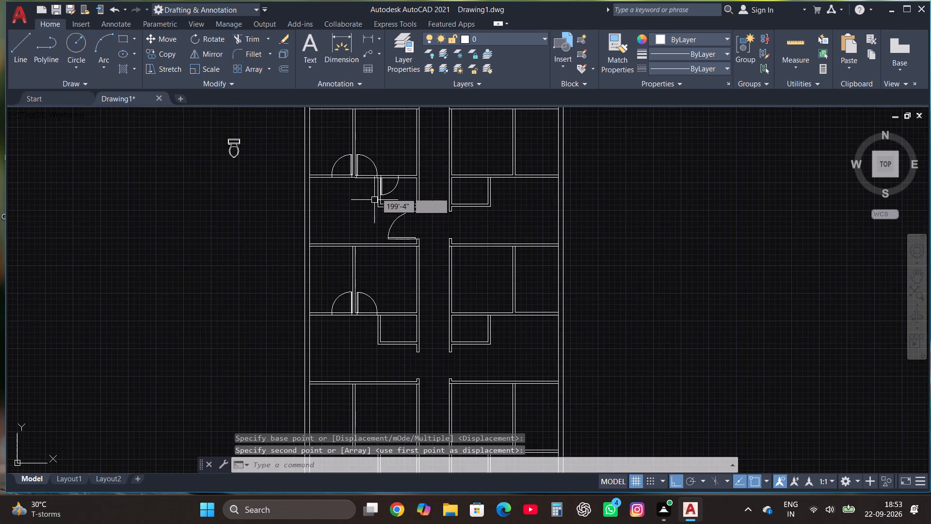
click(385, 192)
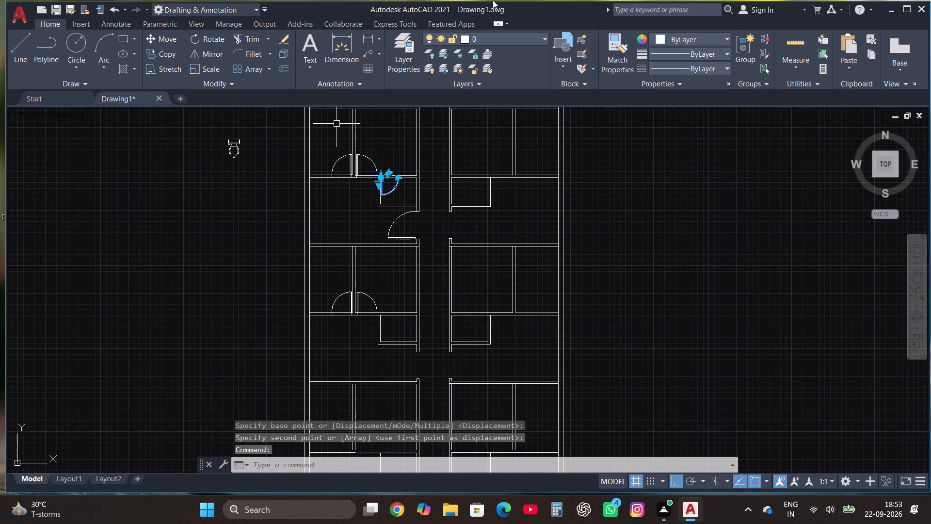
click(176, 54)
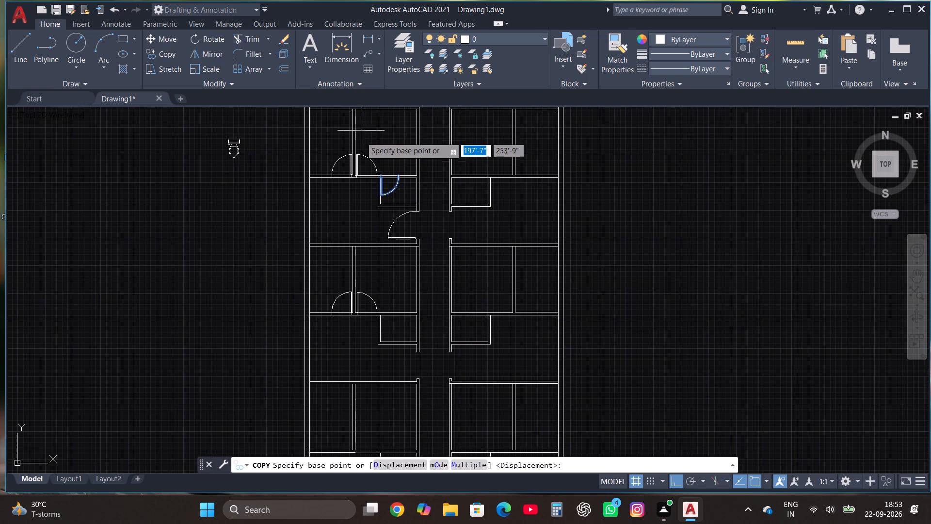
scroll(376, 174, up, 3)
click(385, 175)
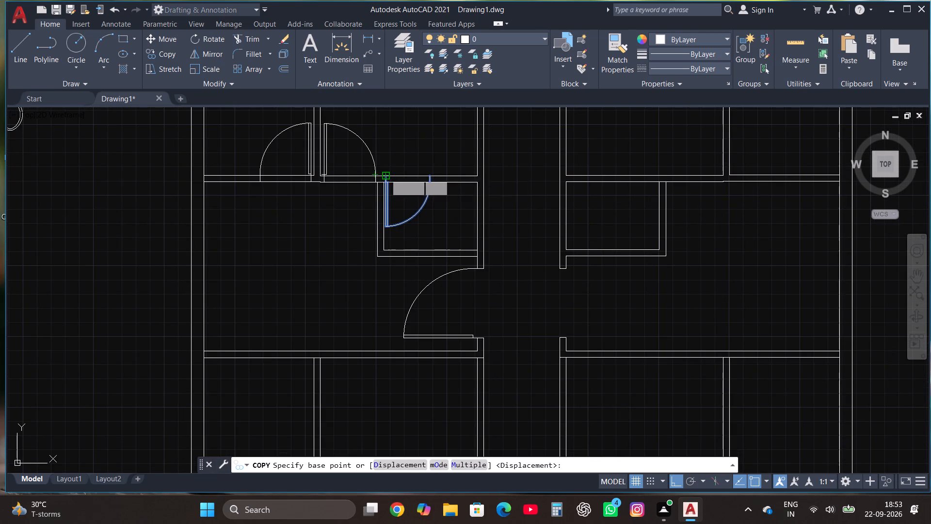
scroll(385, 175, down, 3)
scroll(385, 258, up, 4)
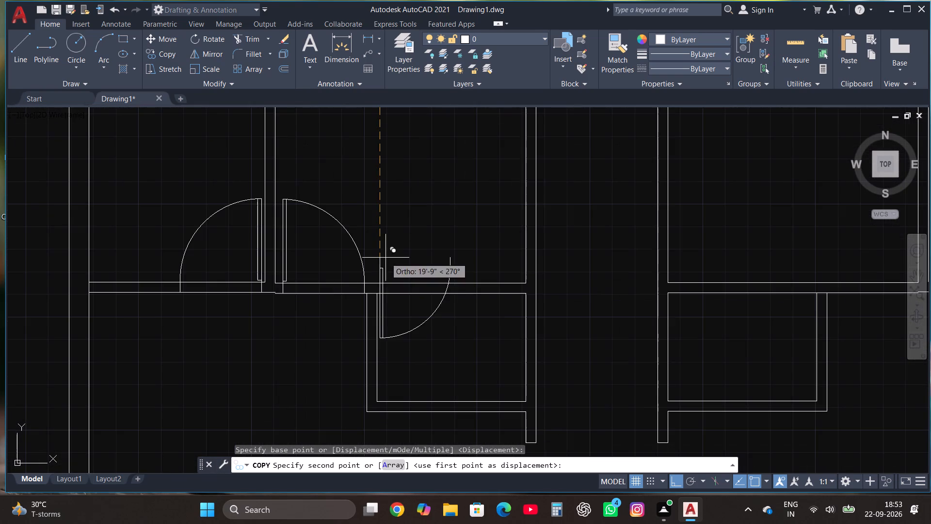
scroll(392, 298, up, 2)
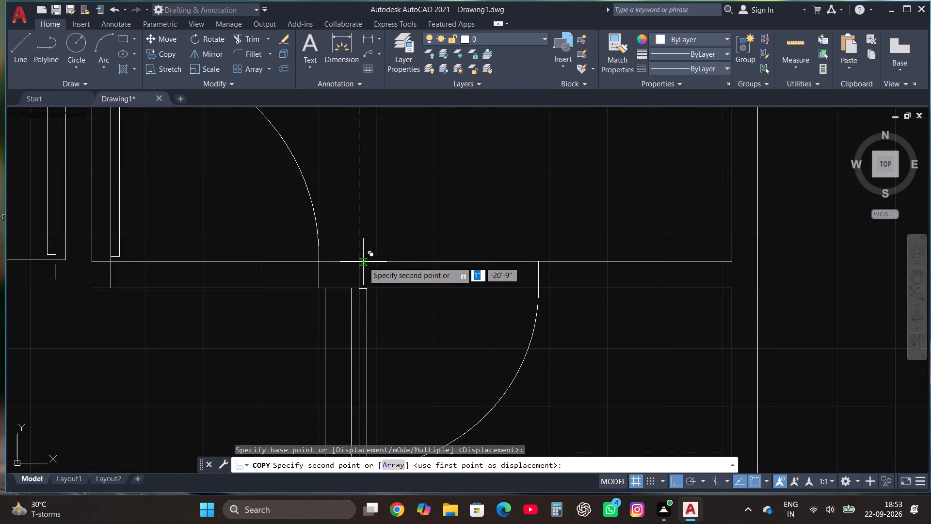
click(363, 262)
Copy the corridor door about 21' straight south into the next west unit's corridor wall opening.
scroll(368, 293, down, 5)
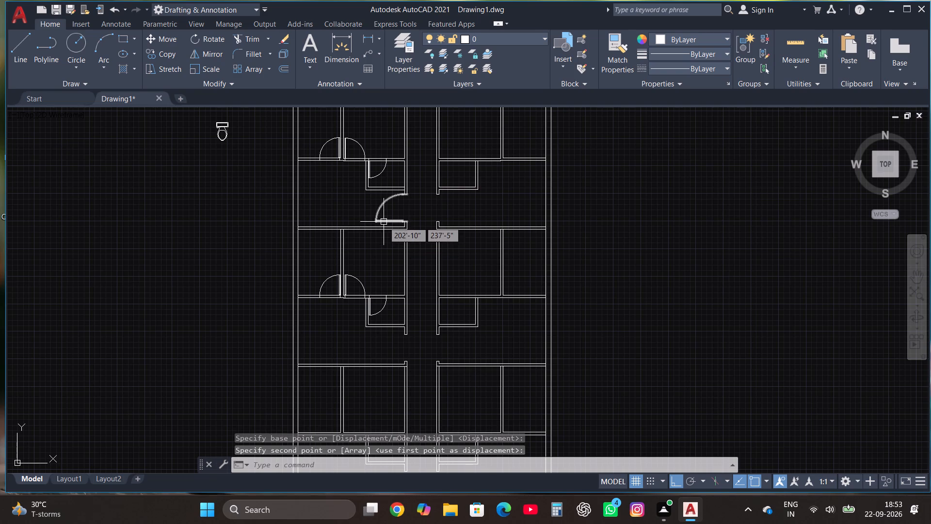
click(384, 222)
click(167, 55)
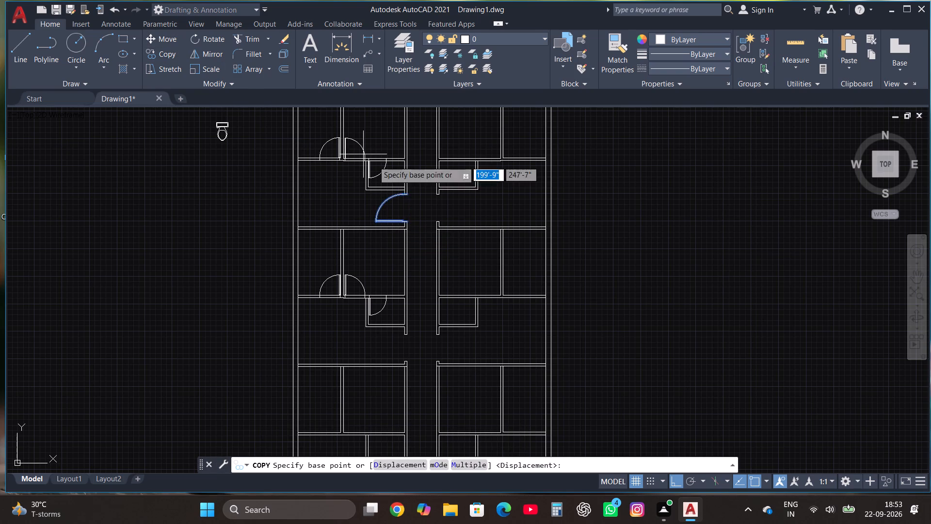
scroll(415, 212, up, 3)
click(376, 249)
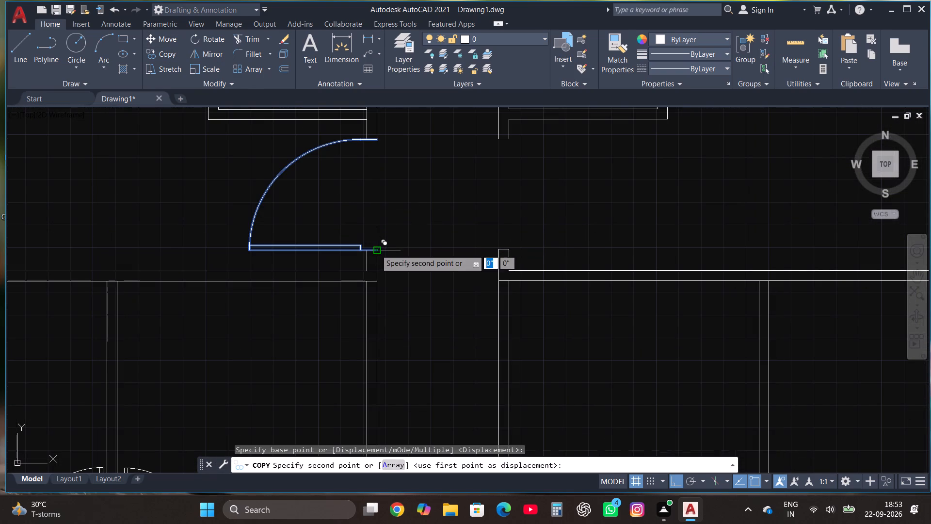
scroll(376, 249, down, 3)
scroll(373, 356, up, 3)
scroll(373, 356, down, 2)
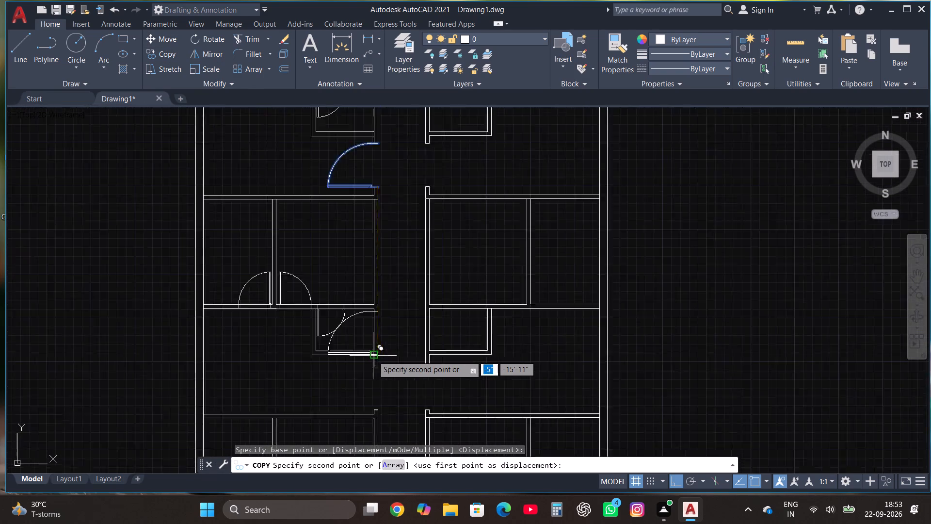
scroll(373, 356, down, 1)
scroll(377, 402, up, 4)
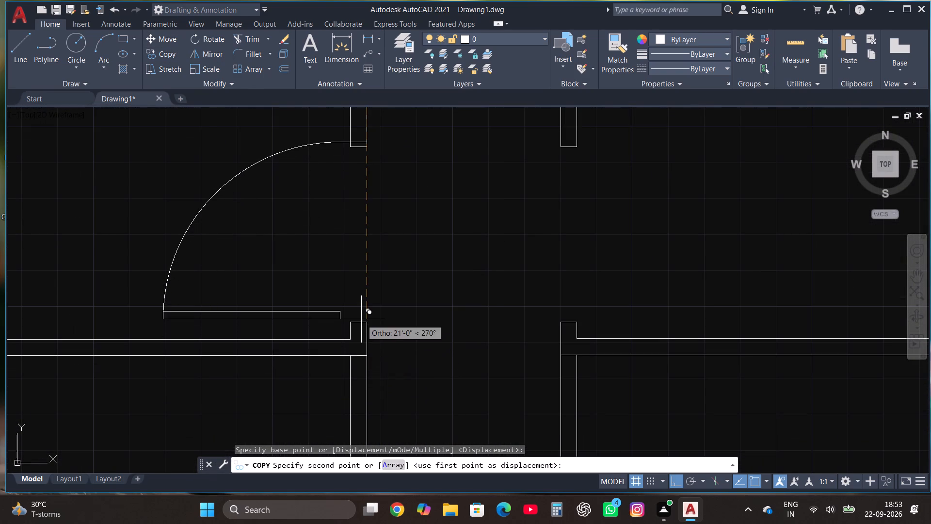
click(365, 321)
Trim the wall's end line and both wall overhangs back to the newly copied corridor door's upper edge.
scroll(375, 346, down, 1)
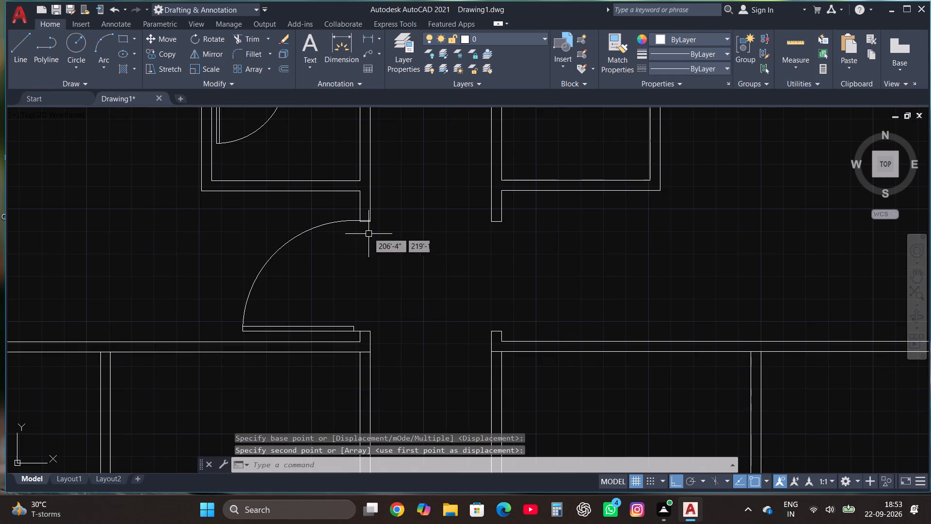
scroll(359, 217, up, 3)
click(252, 38)
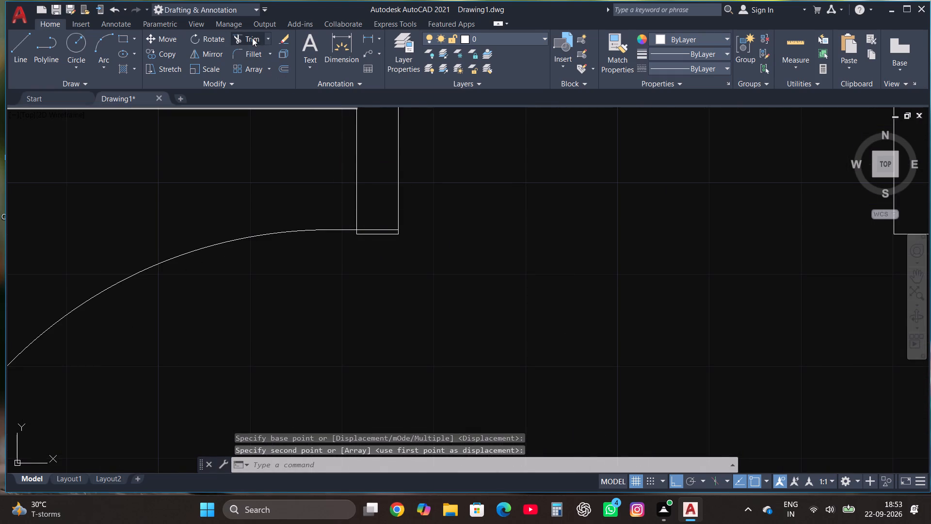
click(372, 235)
scroll(372, 235, up, 1)
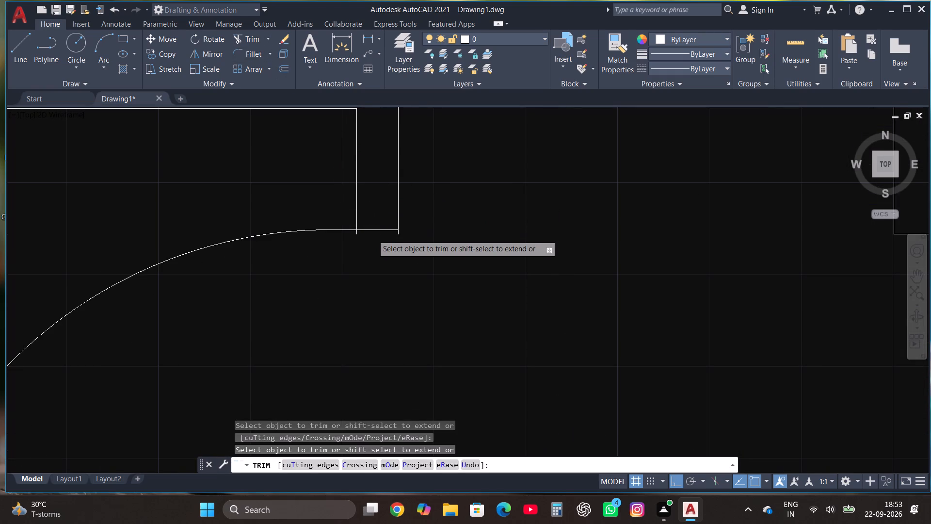
scroll(372, 235, up, 1)
click(329, 231)
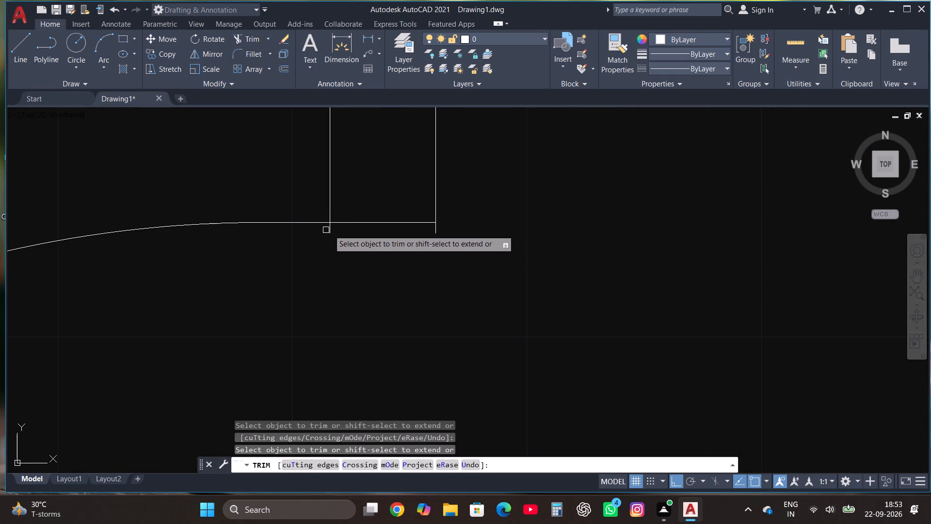
click(332, 230)
click(439, 229)
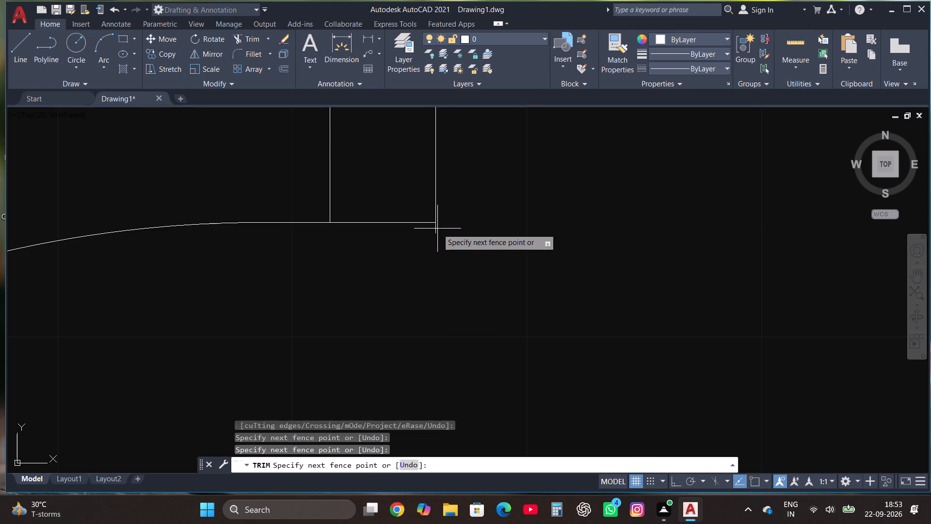
click(423, 232)
scroll(470, 296, down, 2)
key(Escape)
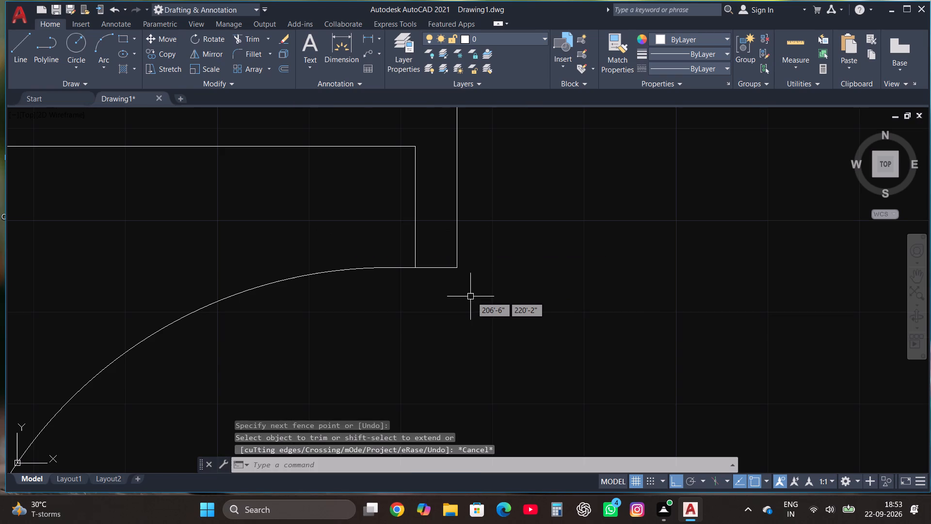
scroll(471, 297, down, 3)
scroll(475, 253, down, 2)
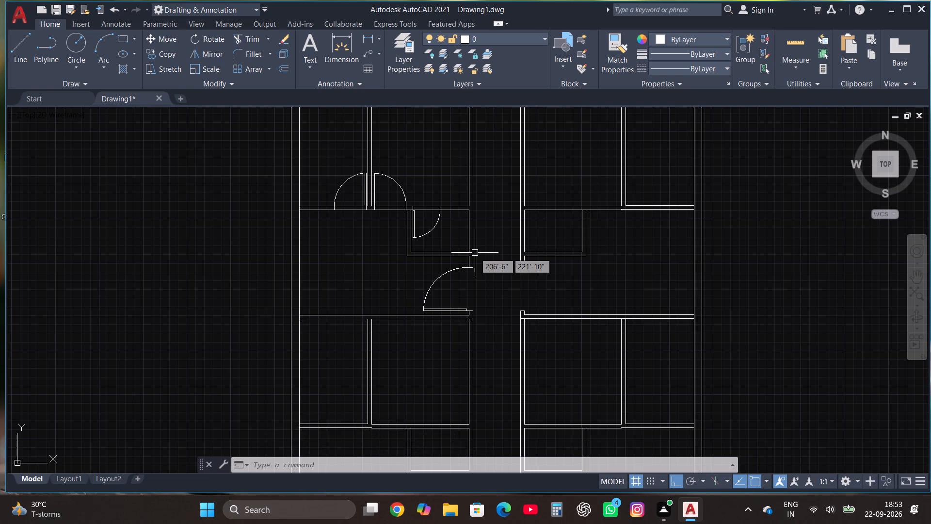
Copy the pair of doors flanking the partition about 20'9" straight south to the same wall of the southernmost west unit.
scroll(472, 278, down, 2)
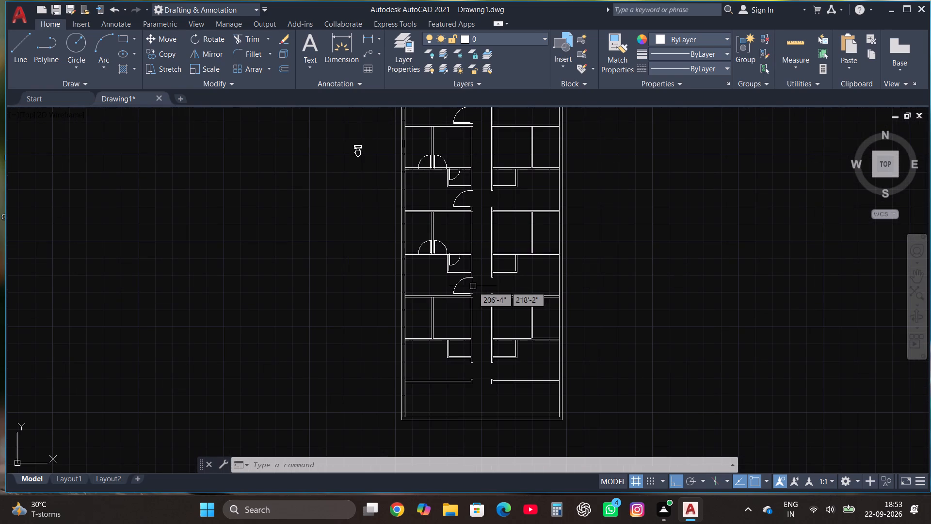
scroll(440, 241, up, 2)
click(432, 241)
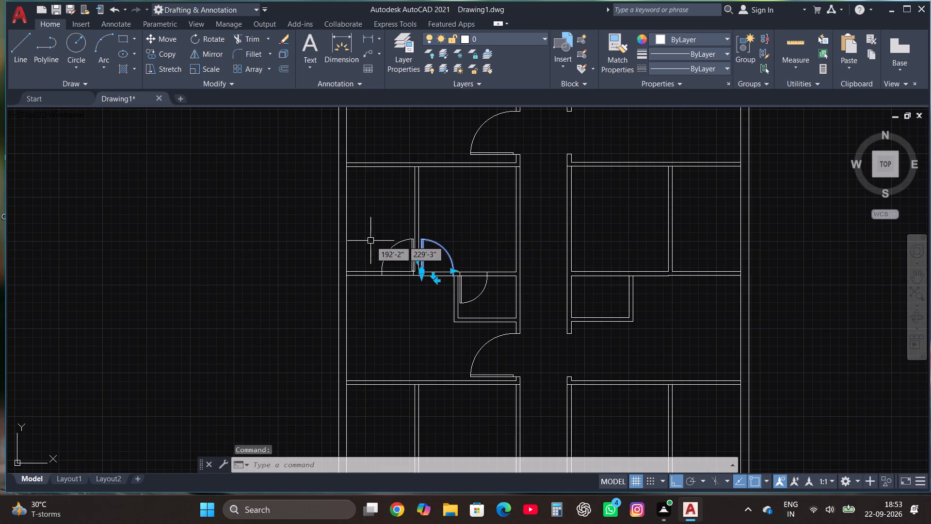
click(391, 248)
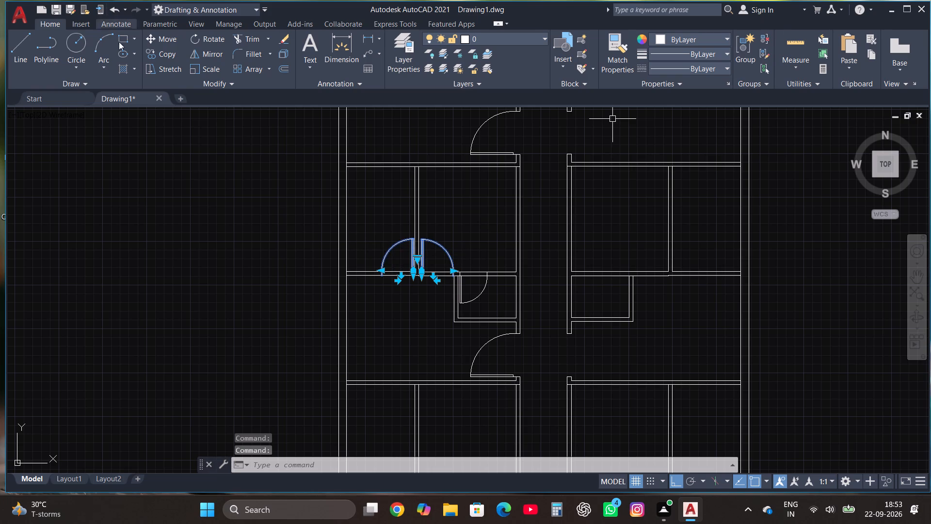
click(165, 55)
scroll(426, 289, up, 3)
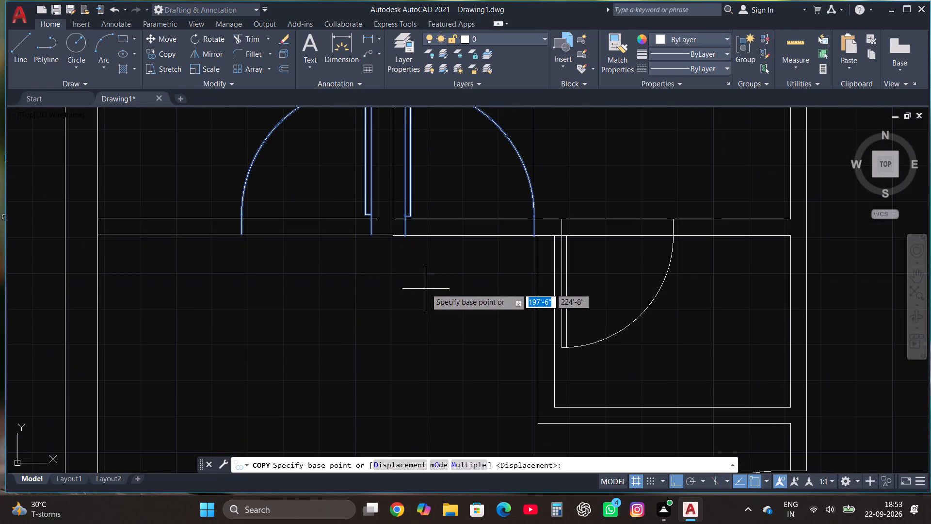
click(403, 234)
scroll(400, 250, down, 3)
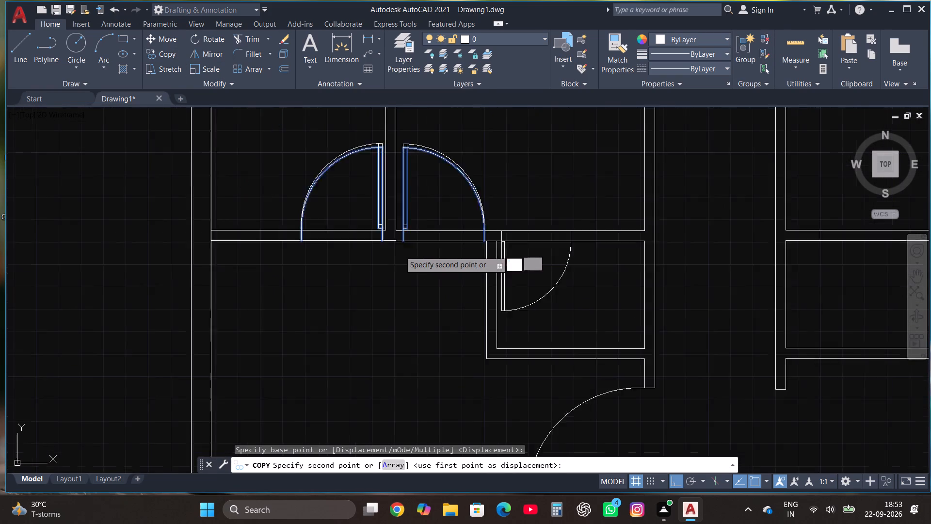
scroll(400, 251, down, 3)
scroll(409, 305, up, 3)
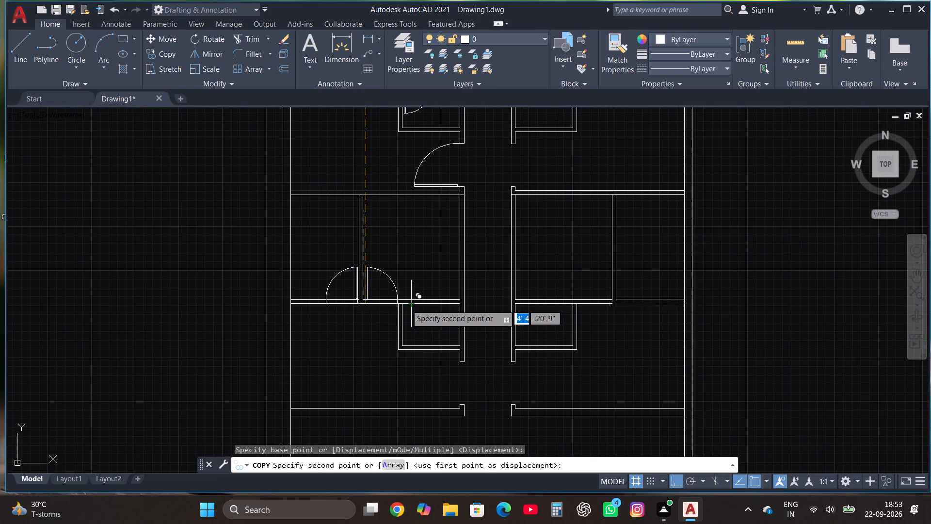
scroll(374, 304, up, 3)
click(330, 305)
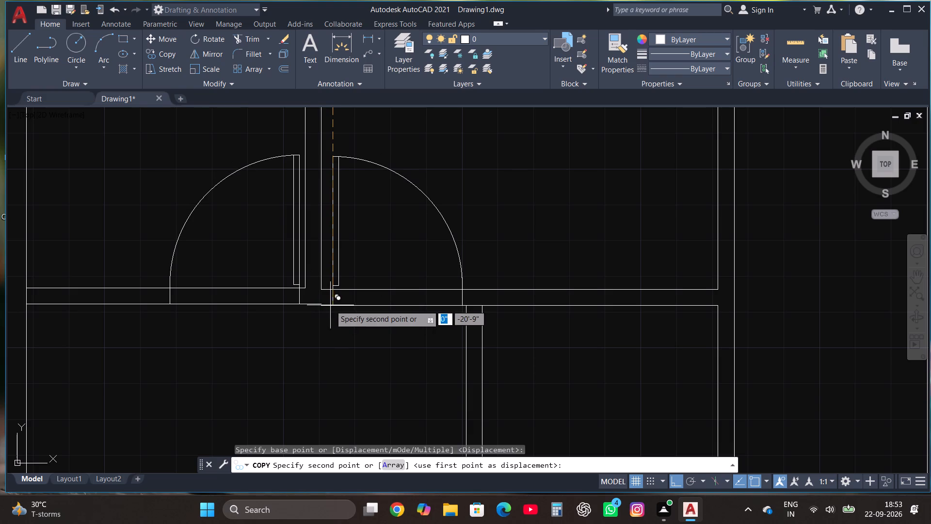
Copy the small inner room's door straight south to the matching wall of the southernmost west unit's inner room.
scroll(367, 329, down, 4)
scroll(371, 330, up, 4)
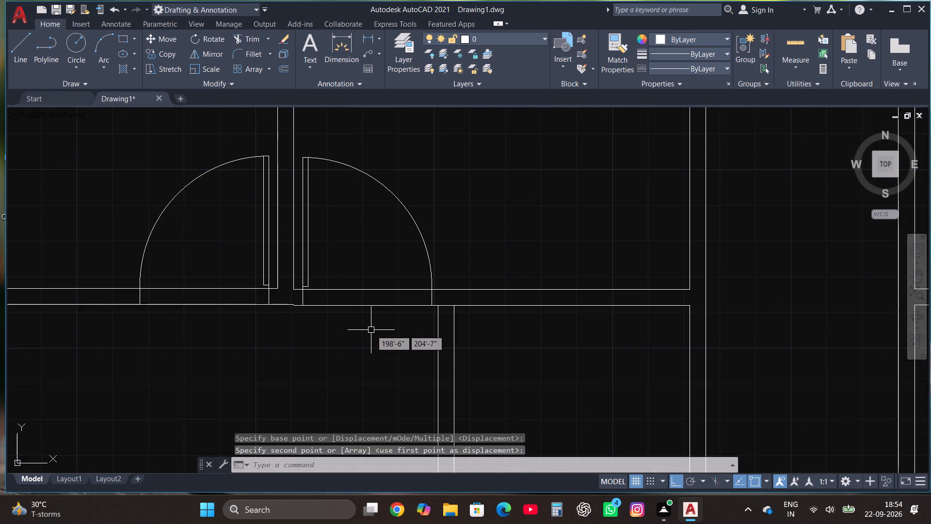
scroll(371, 330, down, 3)
scroll(407, 253, down, 1)
scroll(417, 155, up, 2)
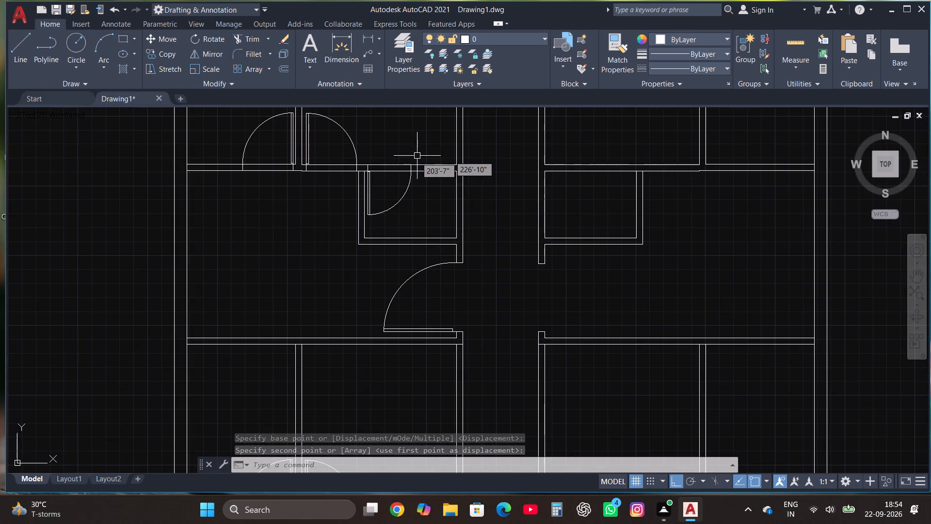
click(407, 188)
click(168, 58)
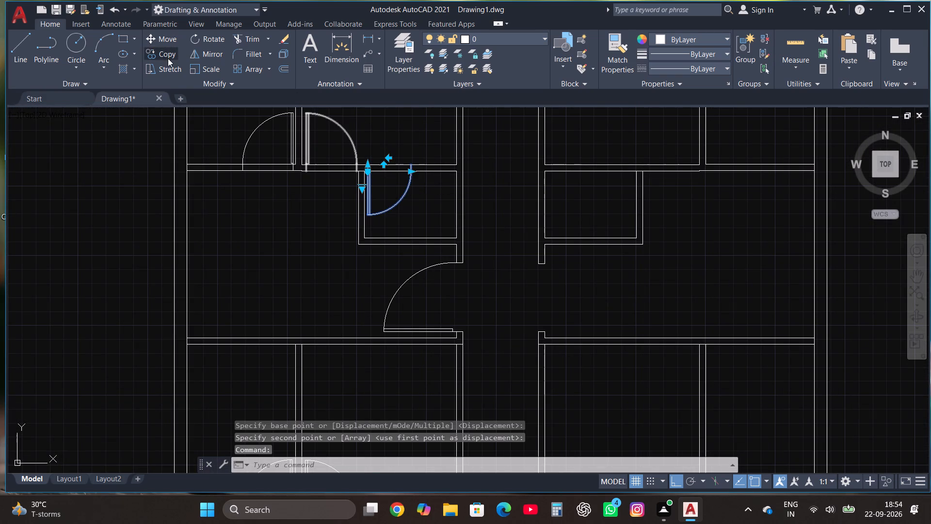
scroll(359, 163, up, 2)
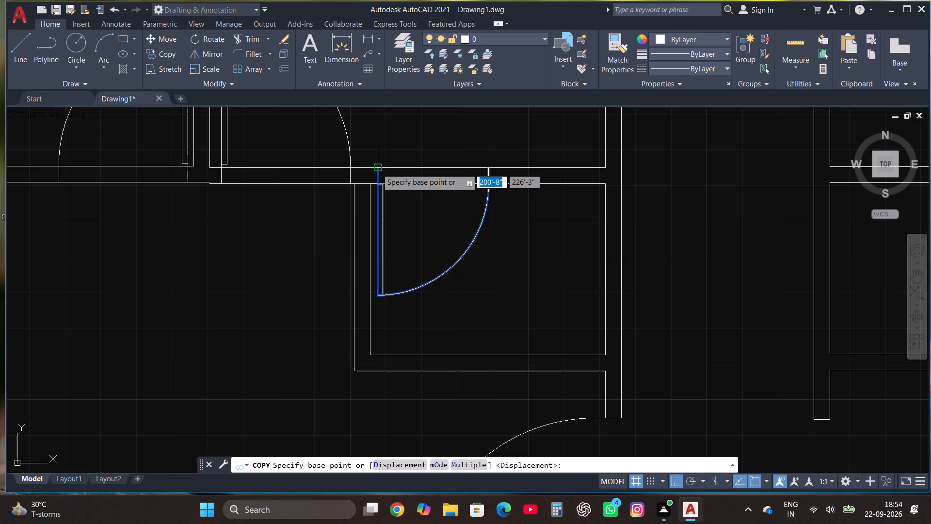
click(377, 168)
scroll(377, 168, down, 4)
scroll(371, 320, up, 1)
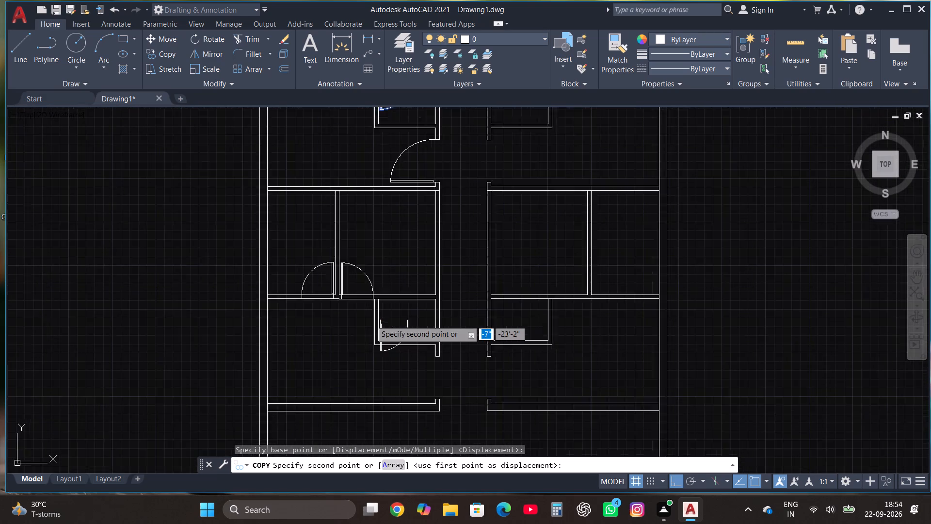
scroll(371, 320, up, 2)
scroll(394, 275, up, 2)
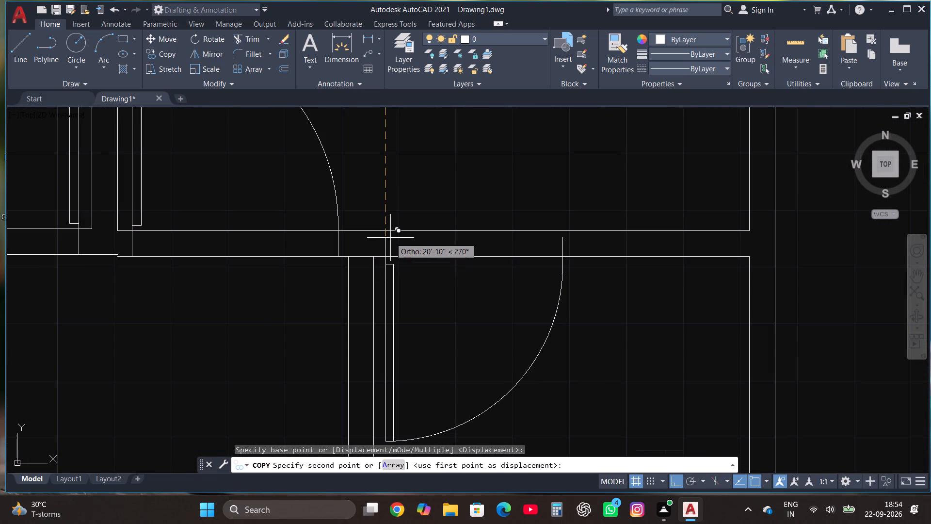
click(385, 232)
Copy the corridor door straight south into the corridor wall opening of the southernmost west unit.
scroll(394, 325, down, 7)
scroll(404, 276, up, 3)
click(399, 327)
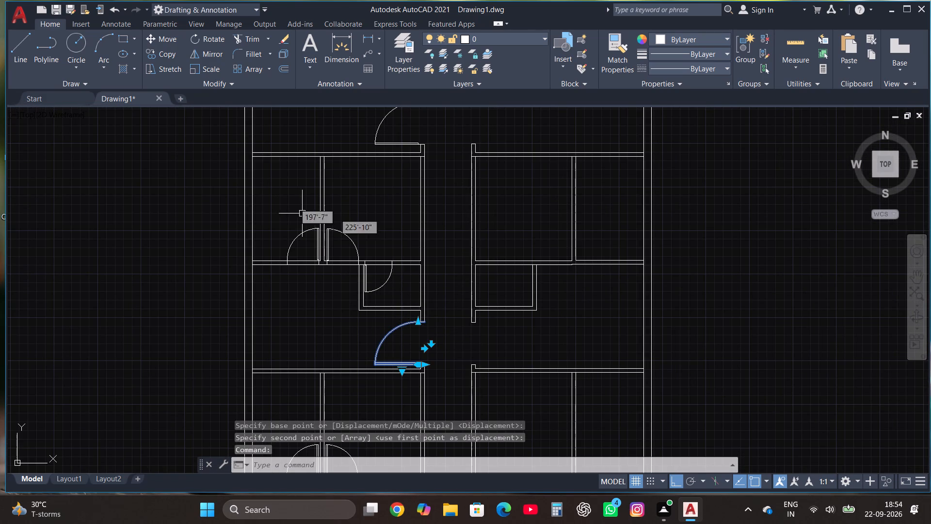
click(167, 54)
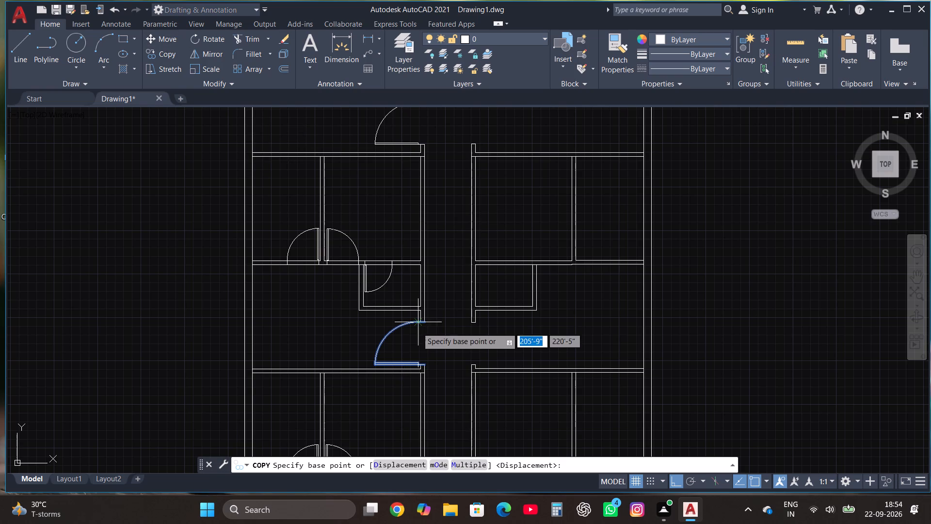
scroll(422, 361, up, 3)
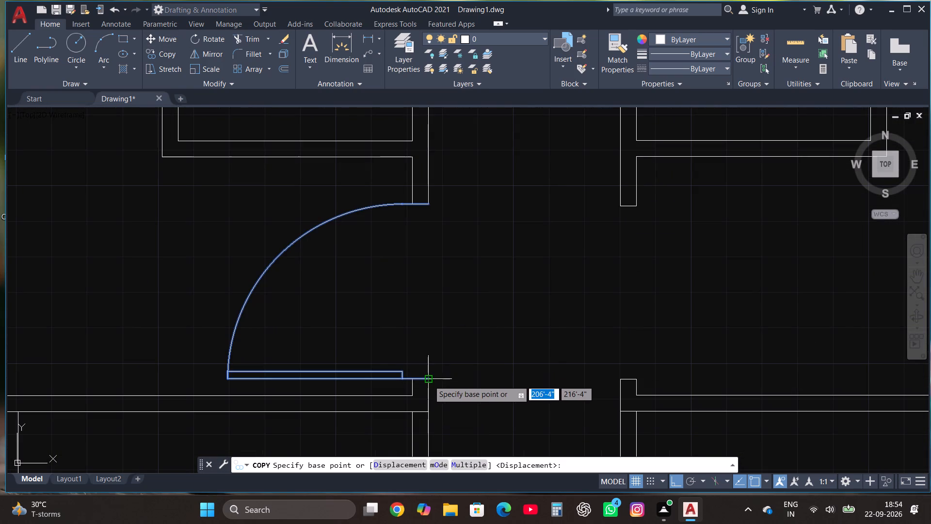
click(429, 380)
scroll(422, 204, down, 4)
scroll(423, 364, up, 3)
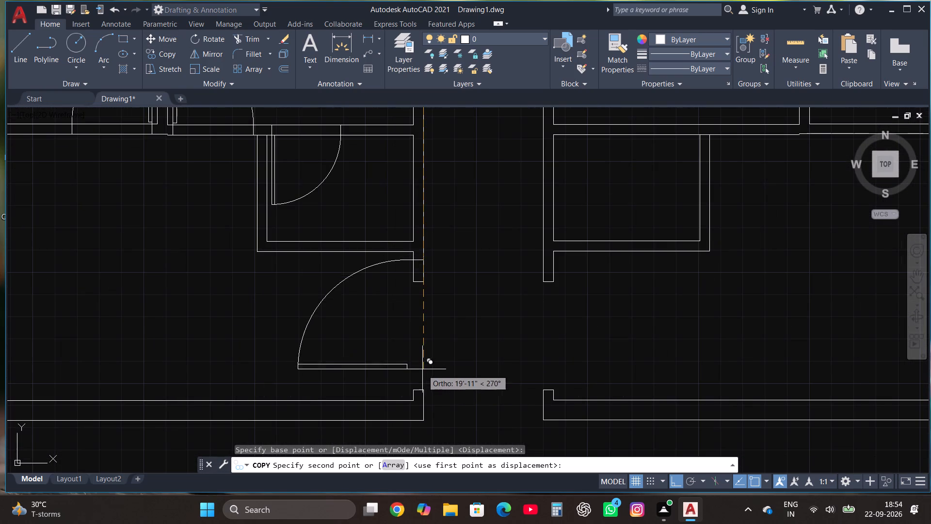
click(427, 392)
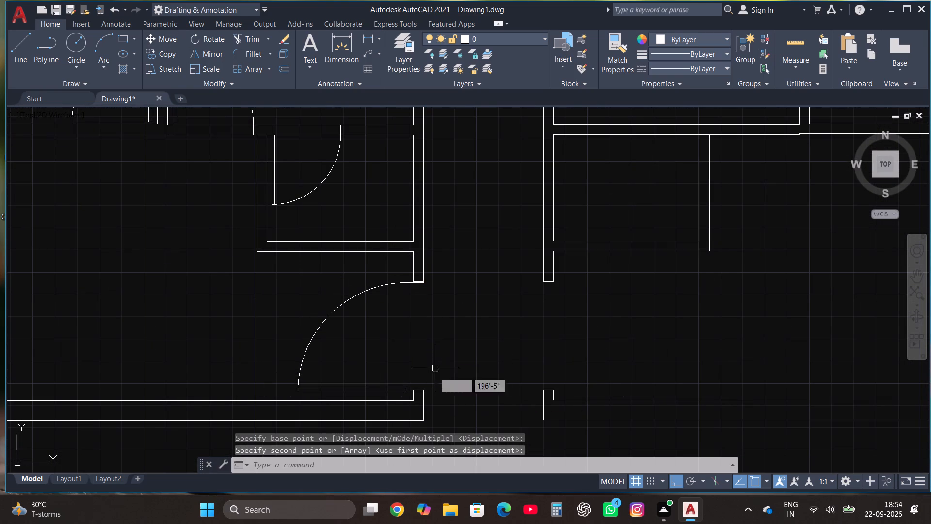
Move the newly copied corridor door about 1" north so its lower edge meets the wall end's corner.
scroll(421, 404, up, 1)
click(404, 381)
click(389, 370)
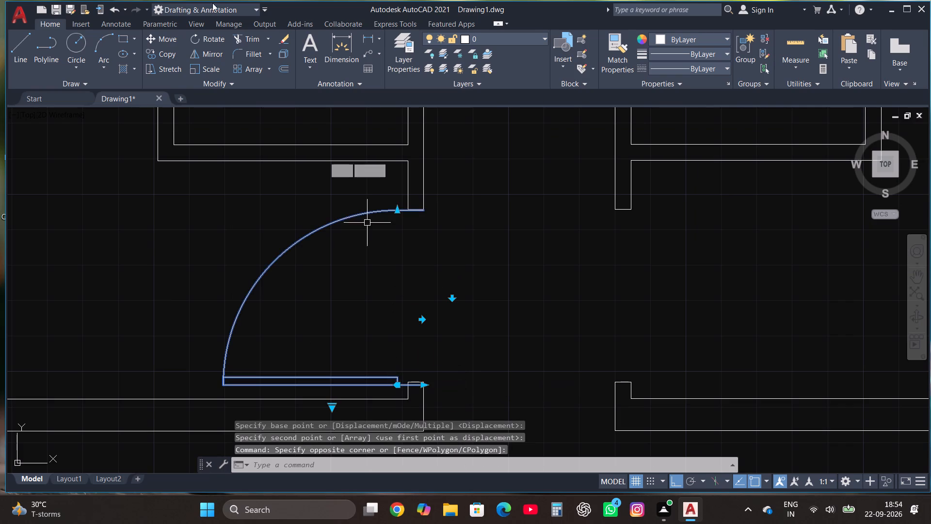
click(167, 39)
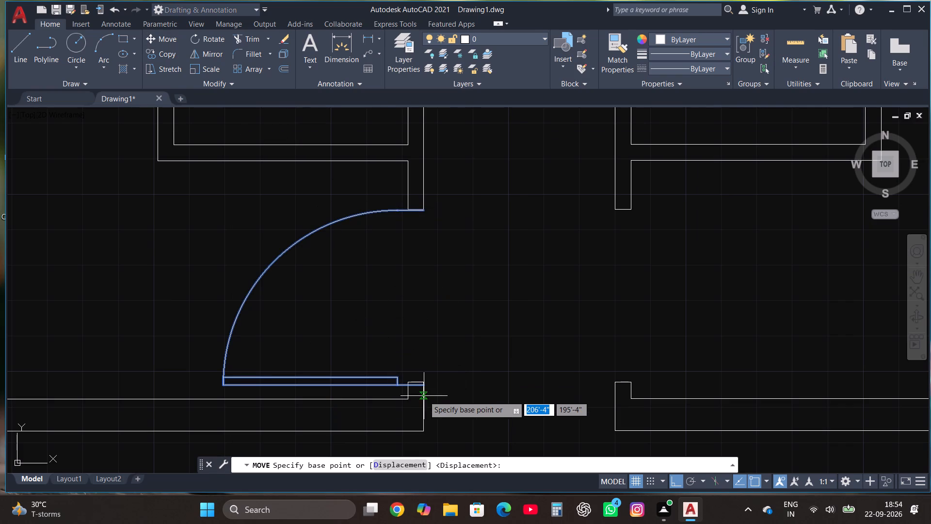
scroll(424, 396, up, 3)
click(416, 352)
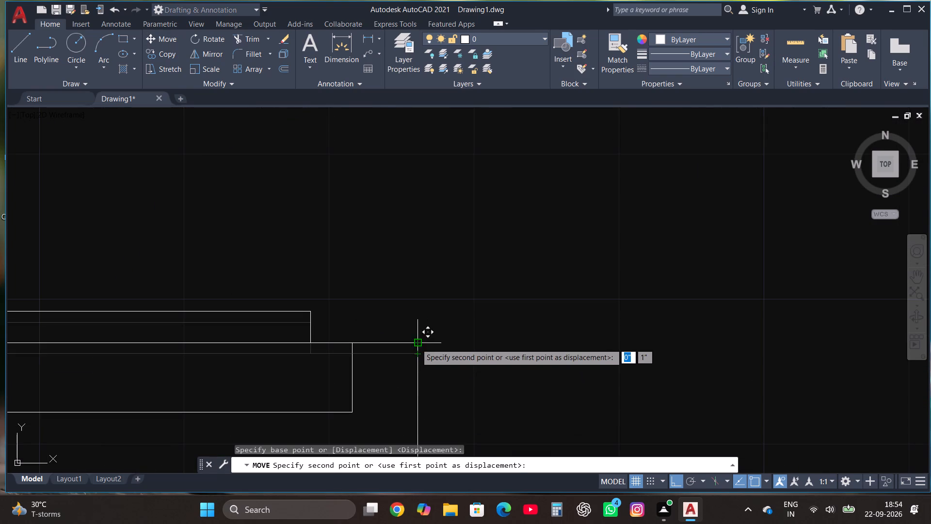
click(416, 344)
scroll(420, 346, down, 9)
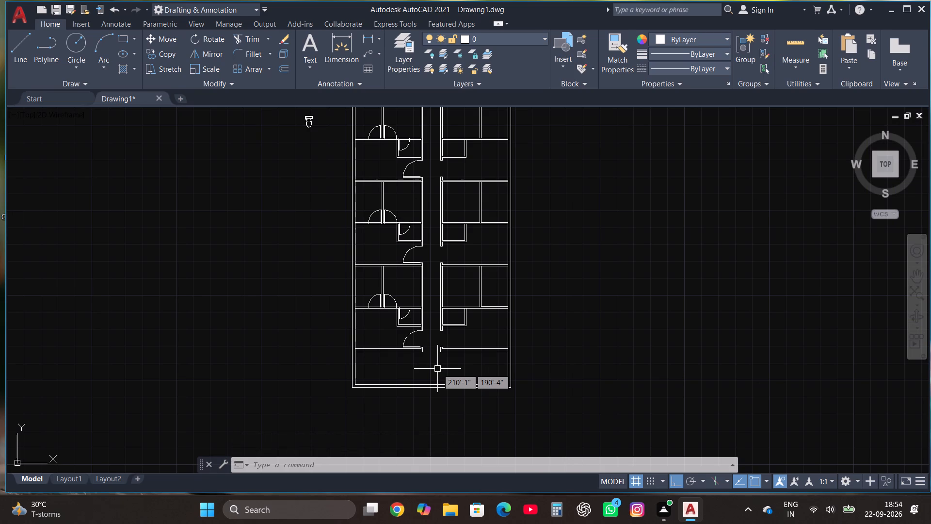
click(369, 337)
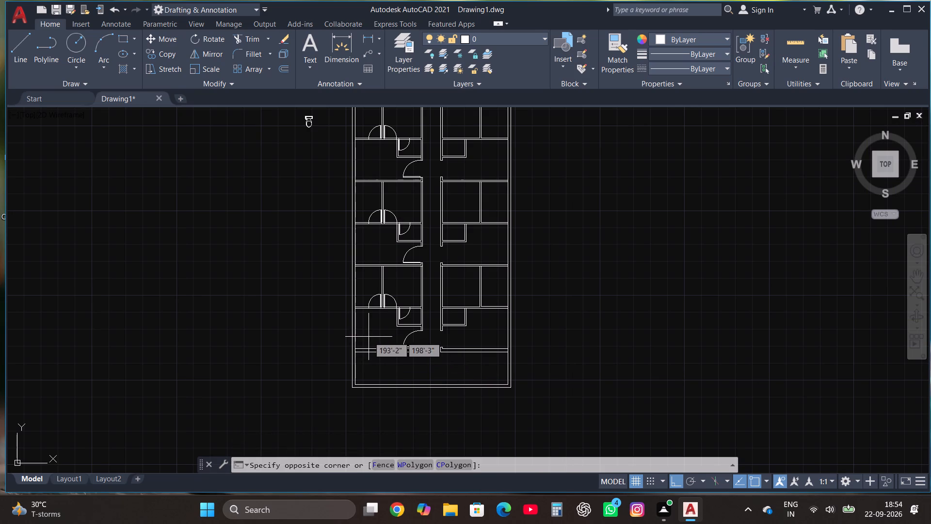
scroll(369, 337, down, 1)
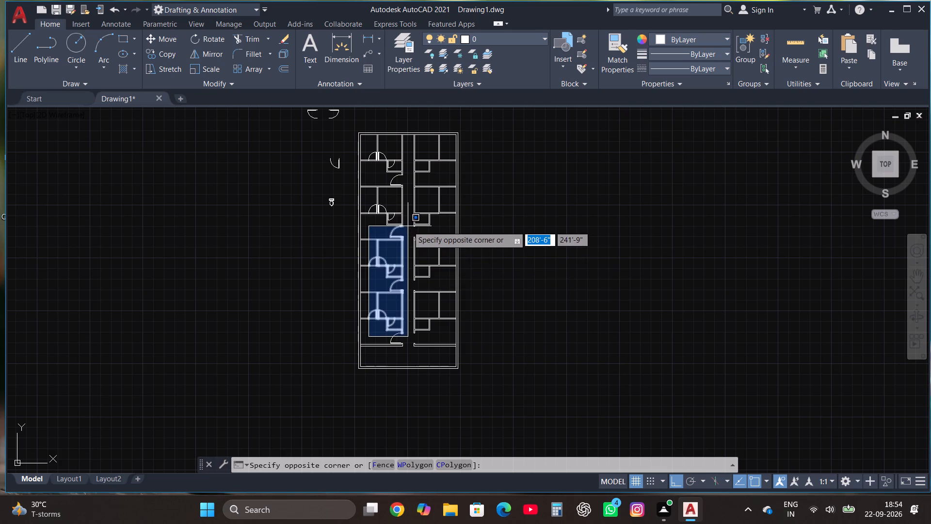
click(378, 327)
Copy all the doors of the four west units together to the open space east of the floor plan.
scroll(378, 327, up, 2)
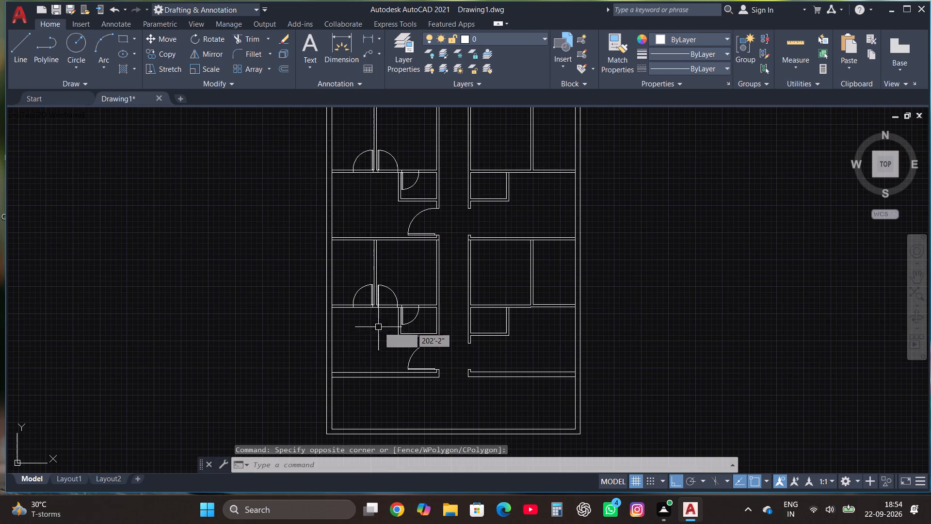
click(407, 320)
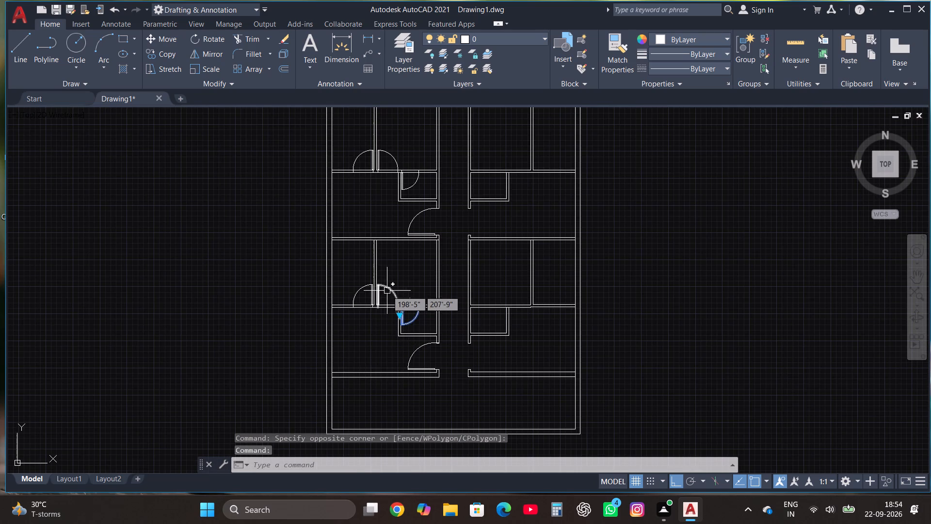
click(387, 291)
click(357, 298)
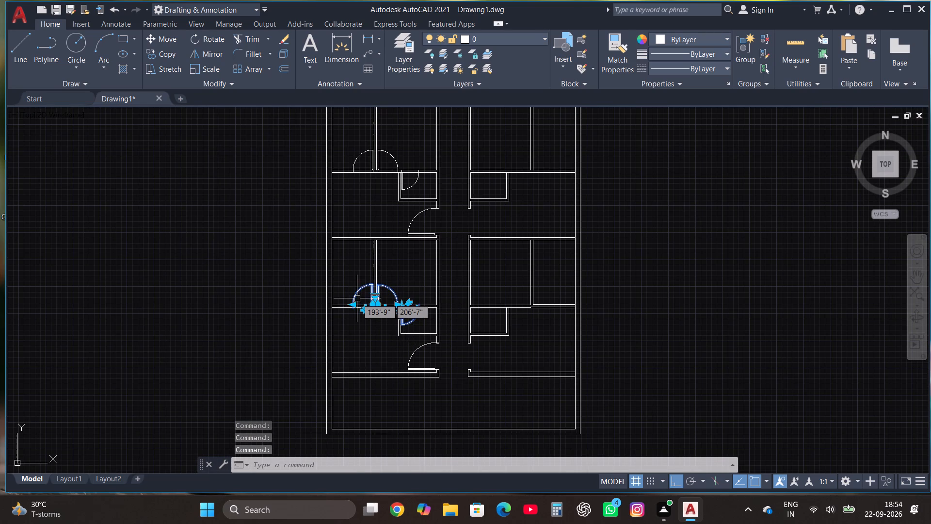
click(417, 352)
scroll(419, 358, down, 1)
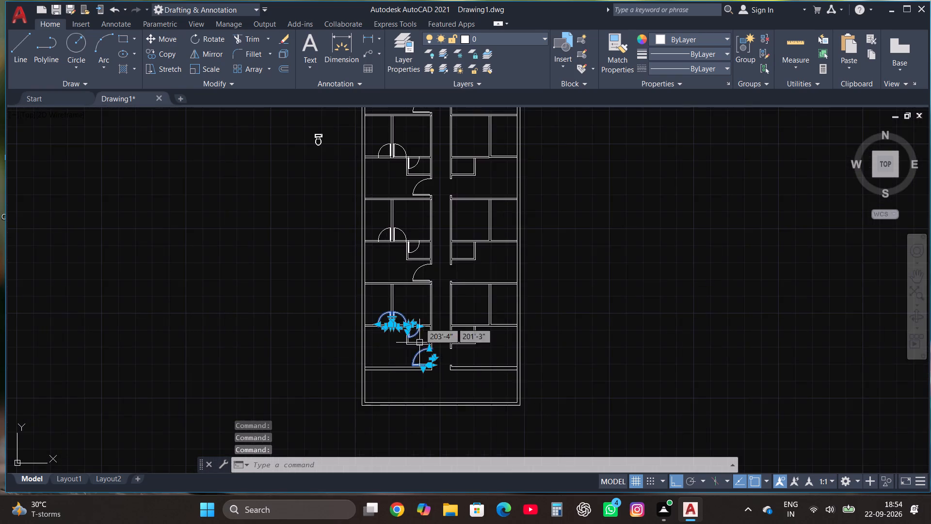
scroll(424, 262, up, 2)
click(410, 278)
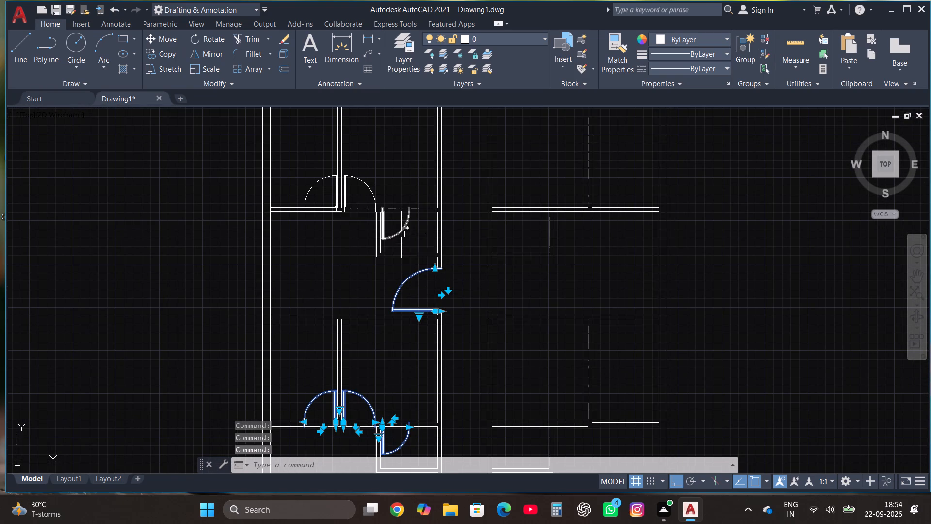
click(401, 234)
click(361, 185)
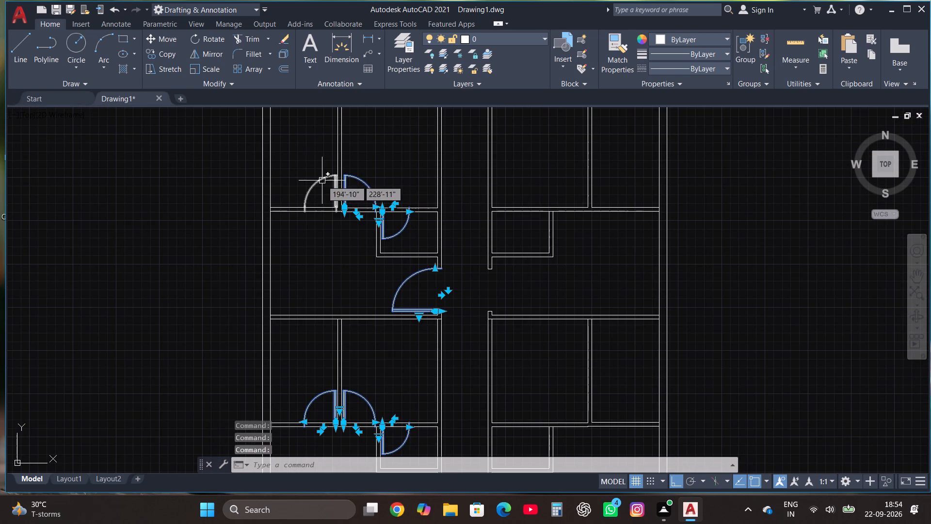
click(322, 180)
scroll(346, 331, down, 2)
scroll(356, 218, up, 3)
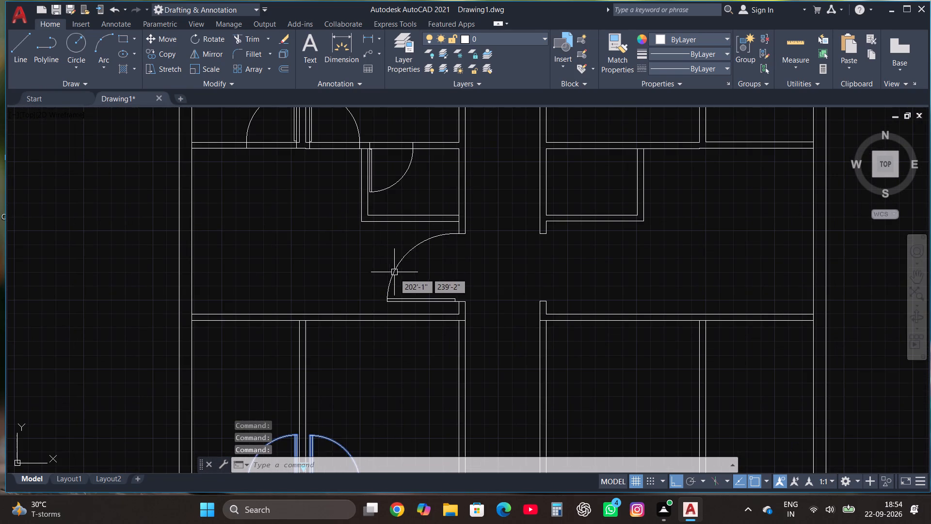
click(395, 273)
click(399, 184)
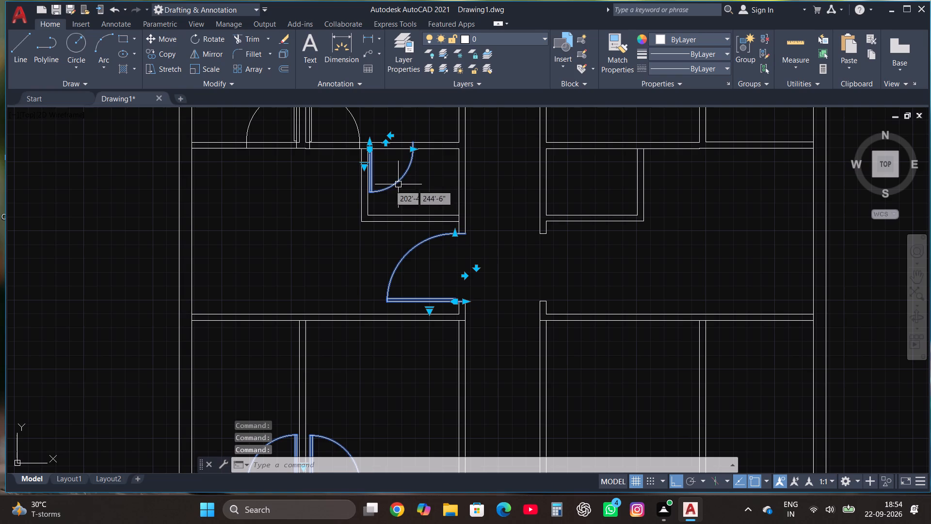
click(313, 129)
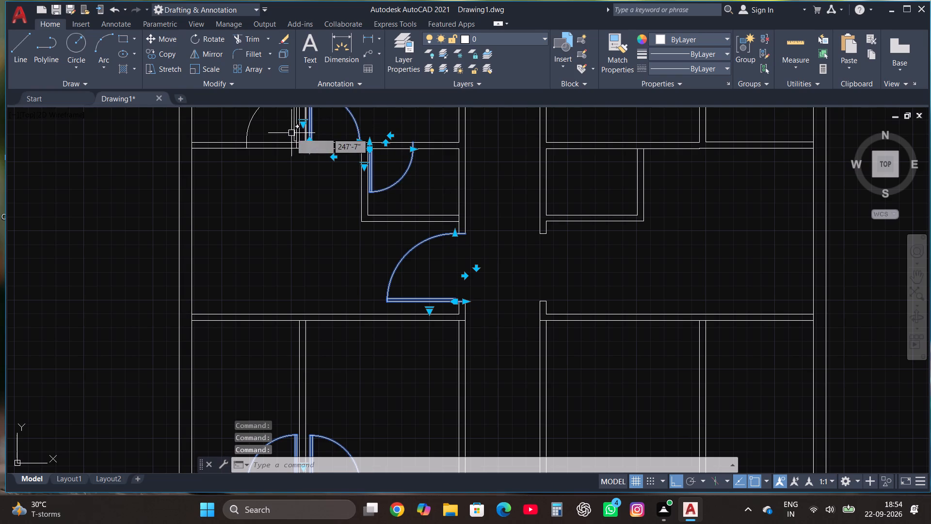
click(252, 126)
scroll(411, 402, down, 2)
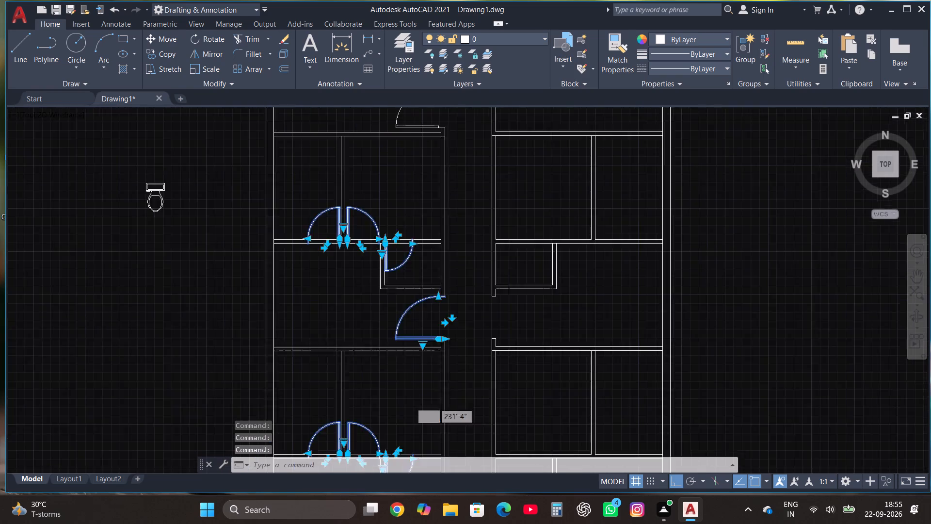
scroll(411, 403, down, 2)
scroll(406, 337, up, 4)
click(412, 332)
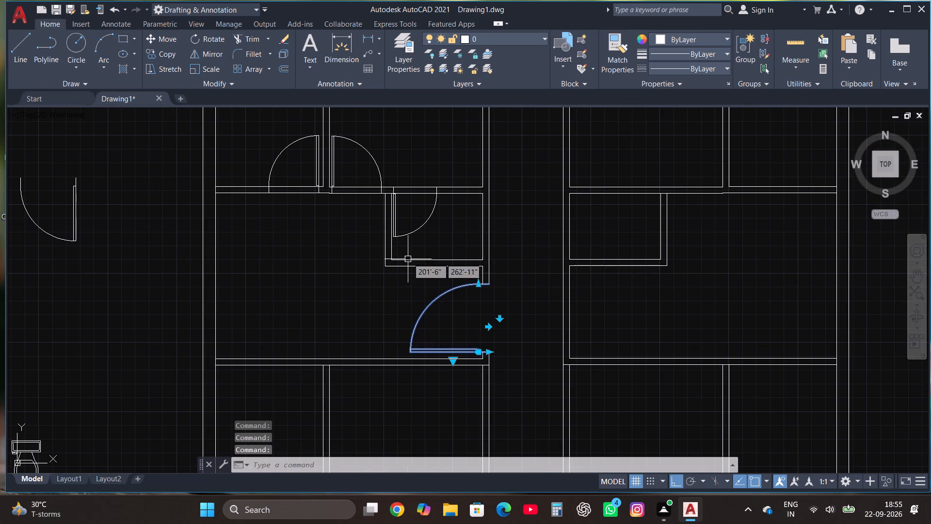
click(413, 232)
click(334, 138)
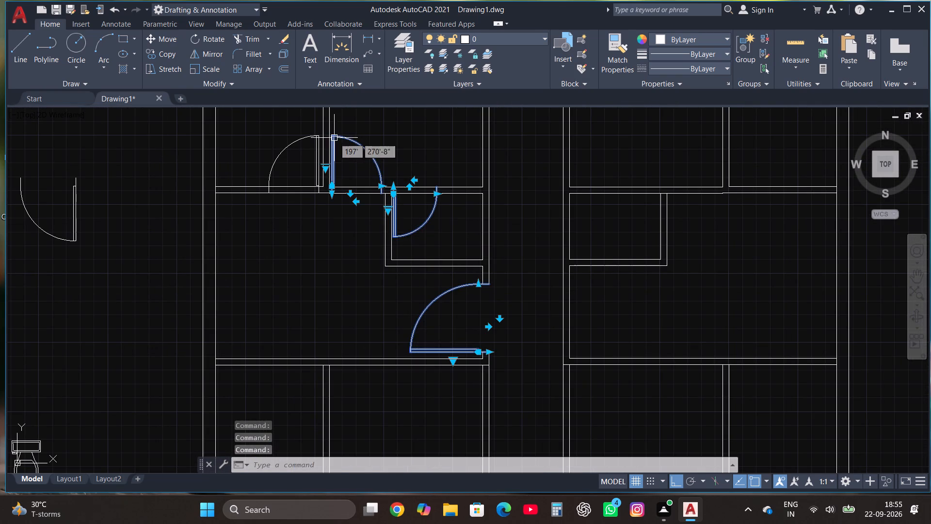
click(297, 138)
scroll(389, 284, down, 4)
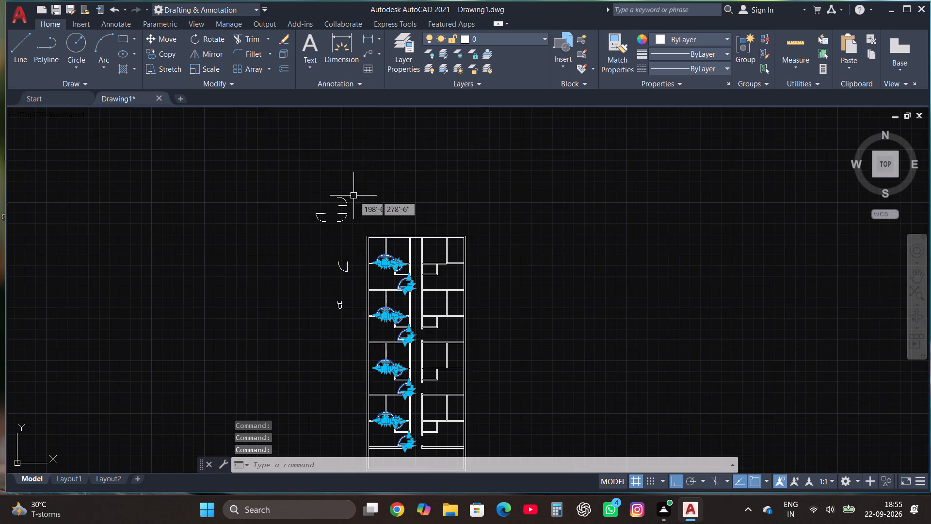
click(171, 55)
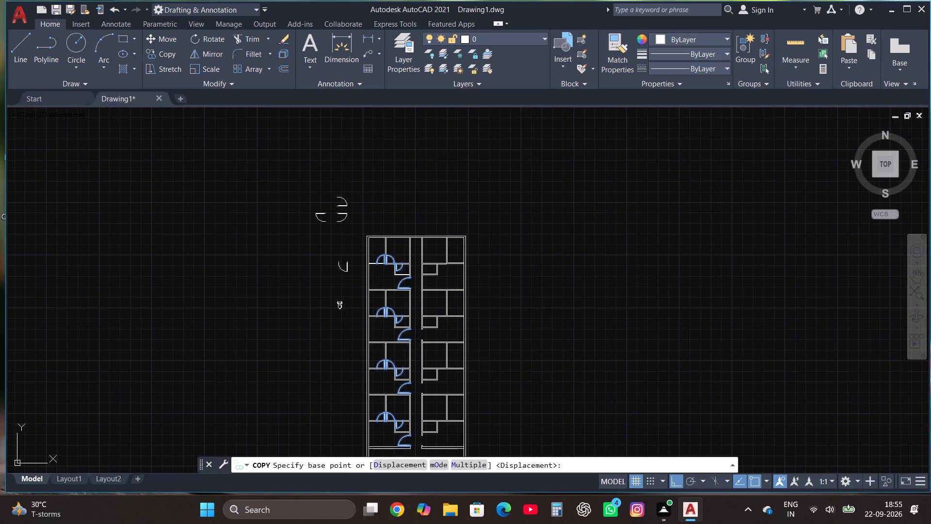
click(390, 358)
click(593, 352)
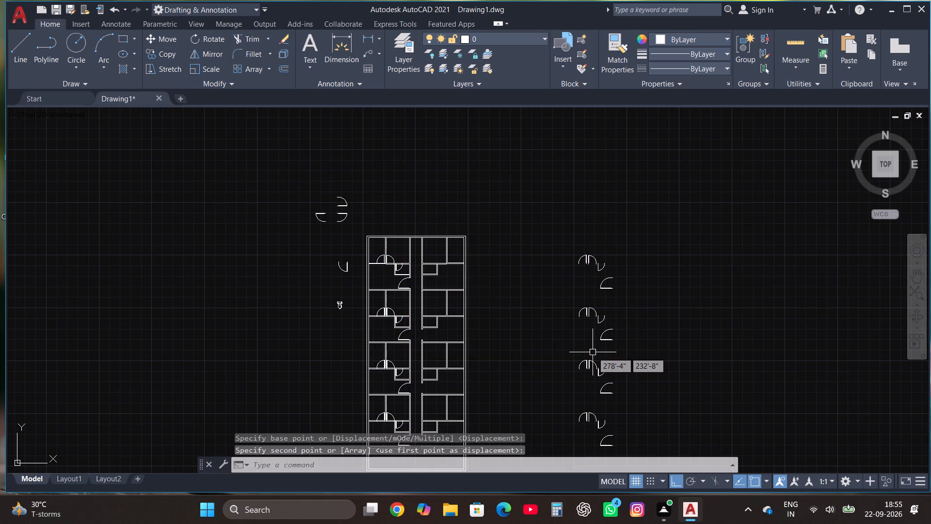
Mirror the copied set of doors about a vertical line just east of it, erasing the source doors.
scroll(593, 352, down, 1)
scroll(606, 395, up, 1)
click(549, 428)
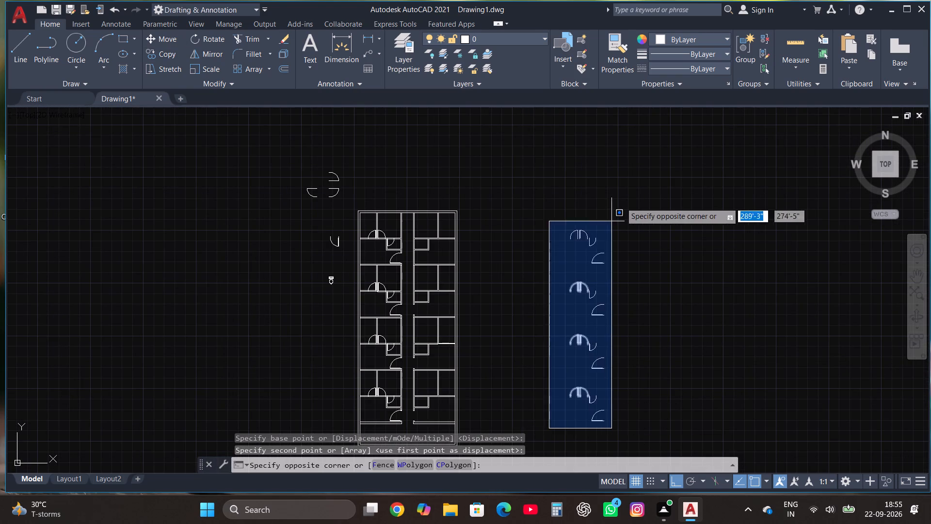
click(636, 184)
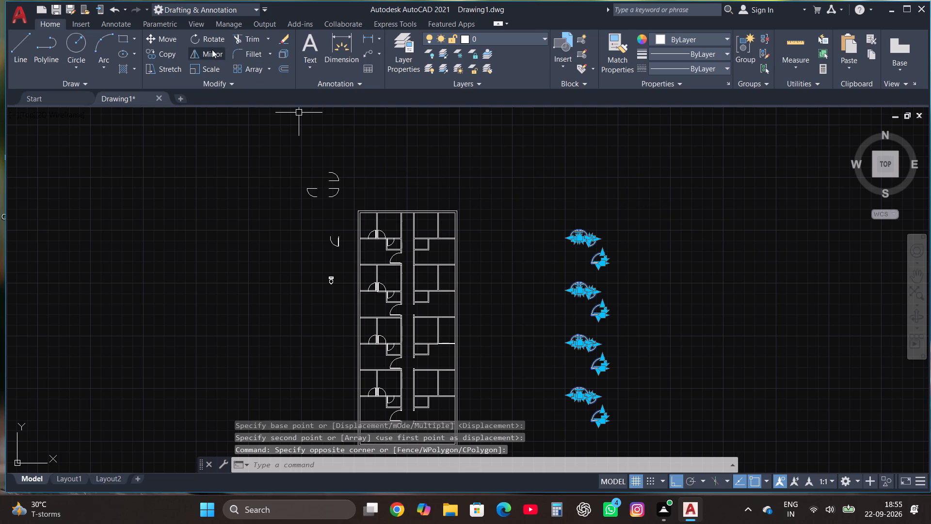
click(212, 49)
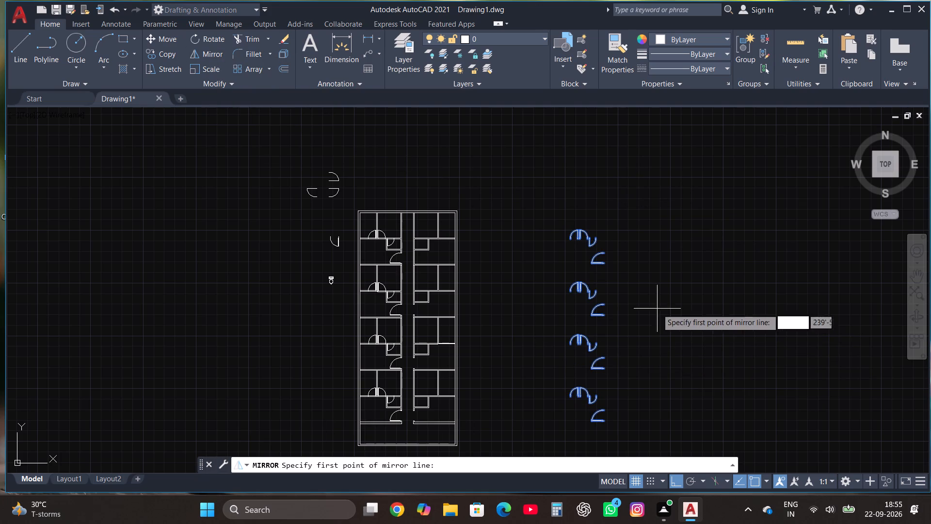
click(657, 309)
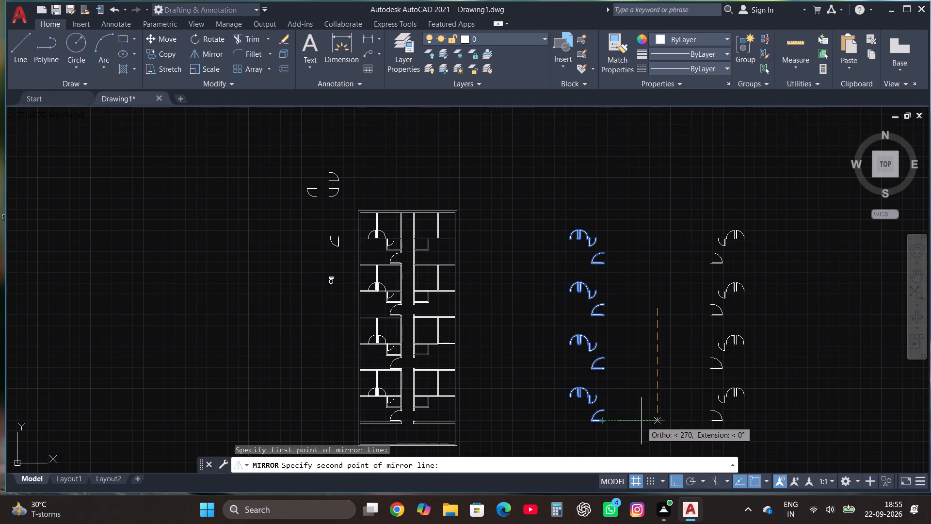
click(639, 419)
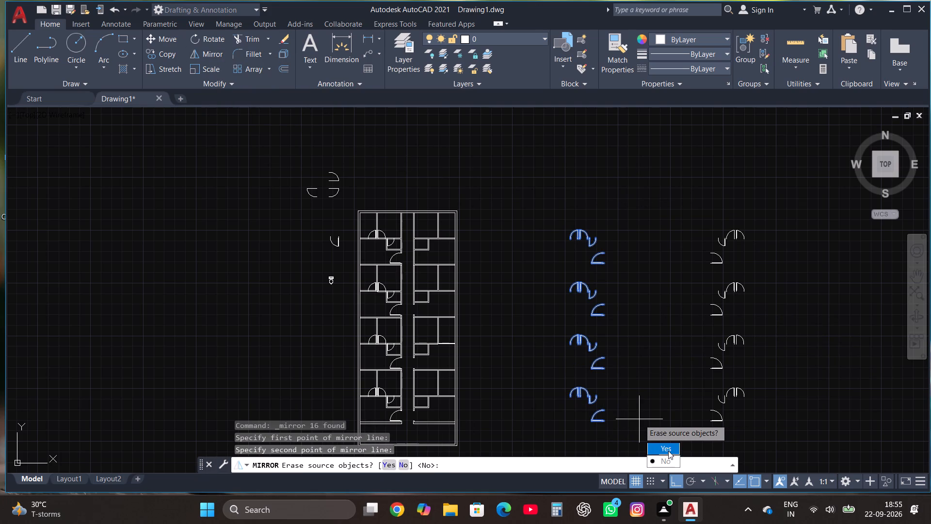
drag(668, 451, 639, 419)
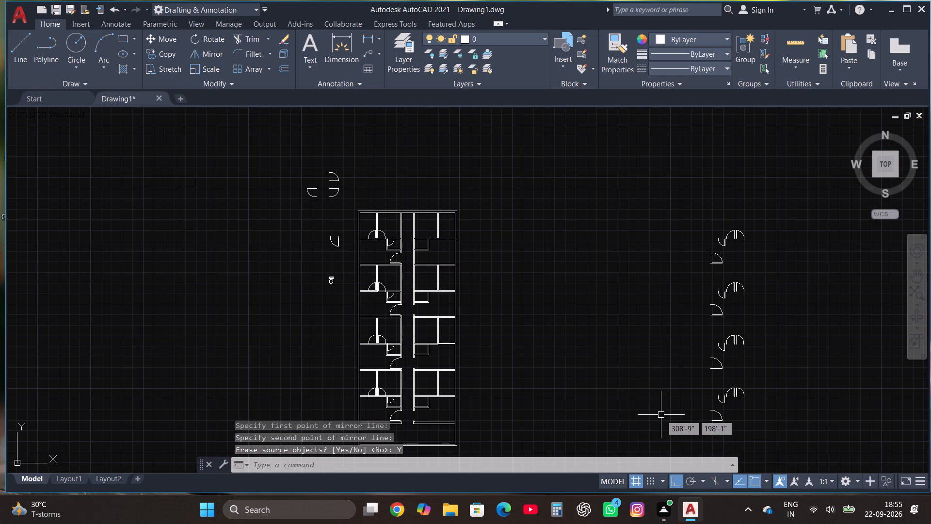
Move the mirrored doors about 117' west into the east units, with grid and ortho off, aligning the paired doors' jamb with the wall beside the partition.
click(661, 415)
click(770, 198)
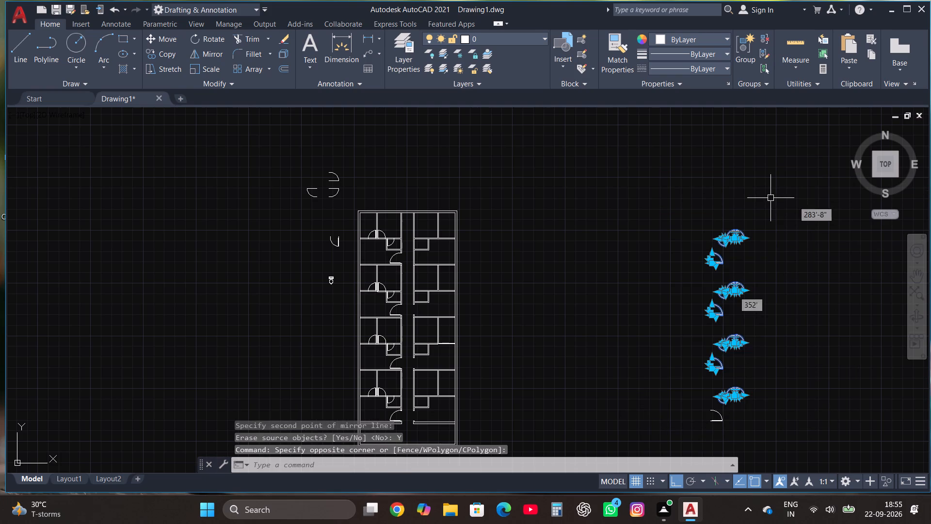
click(700, 432)
click(746, 393)
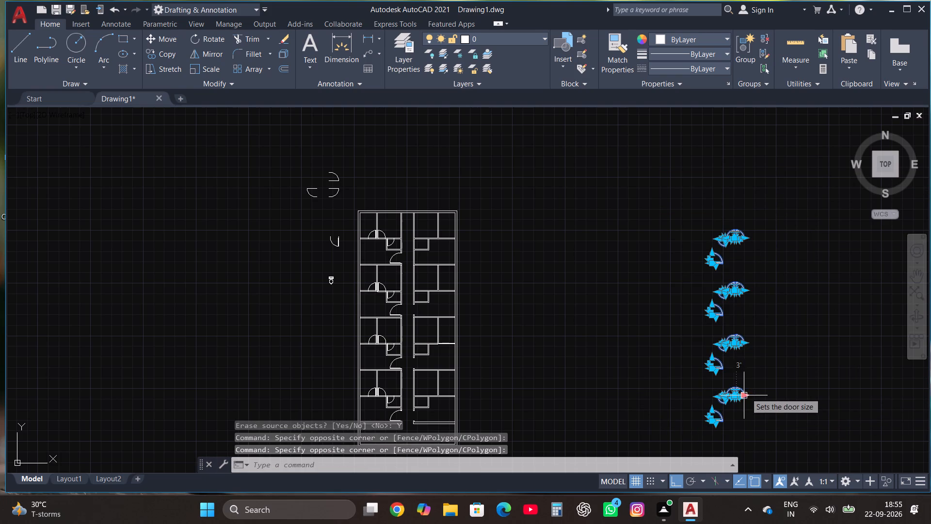
click(172, 38)
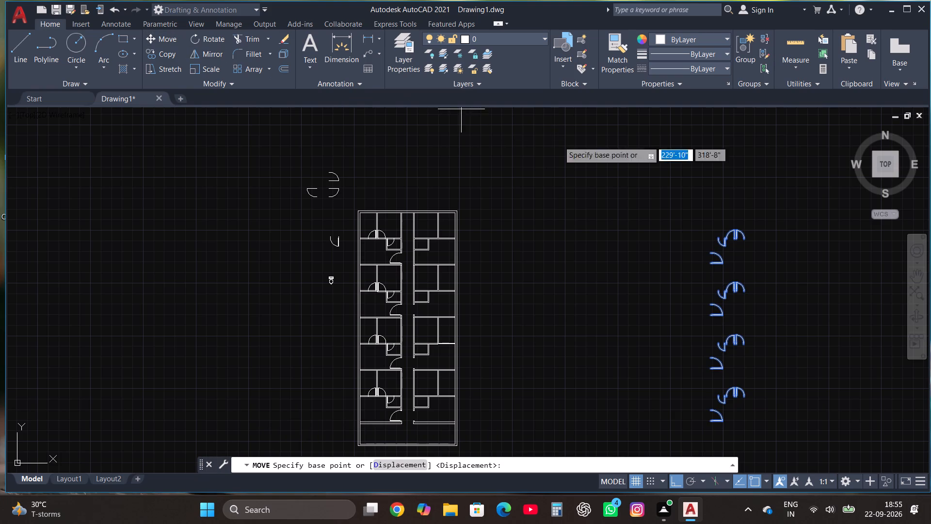
scroll(741, 237, up, 3)
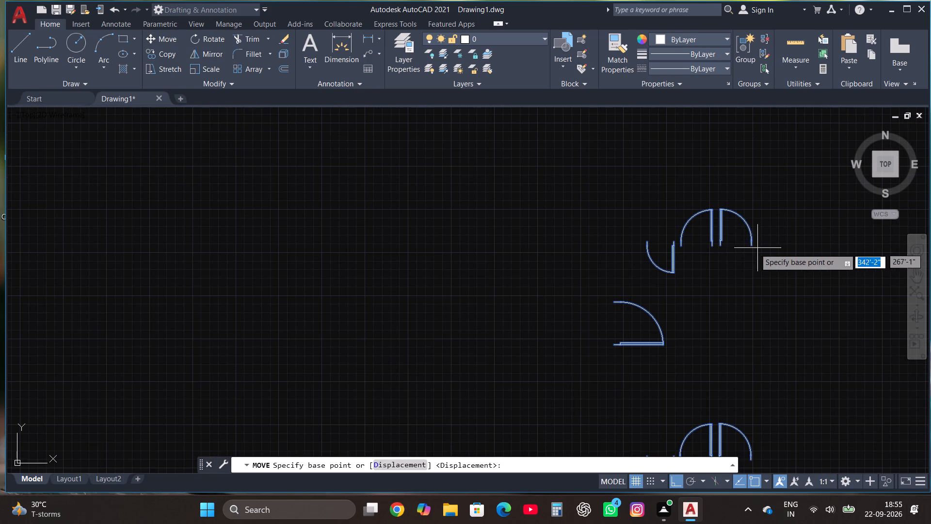
scroll(741, 245, up, 3)
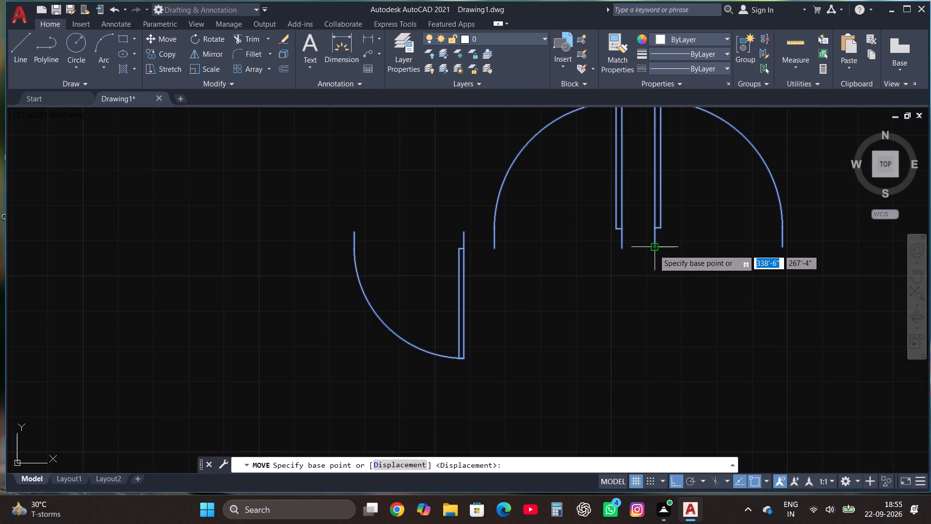
click(654, 249)
scroll(654, 262, down, 3)
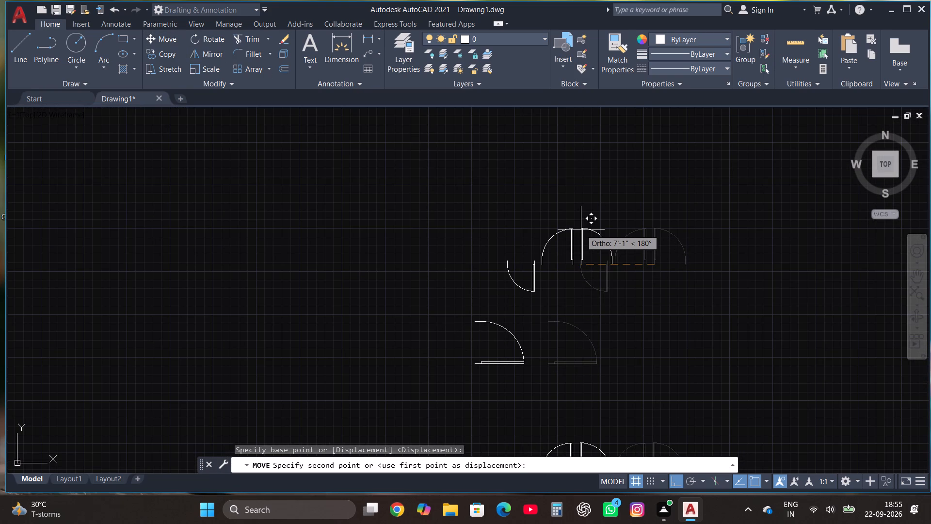
key(F7)
key(F8)
scroll(583, 242, down, 2)
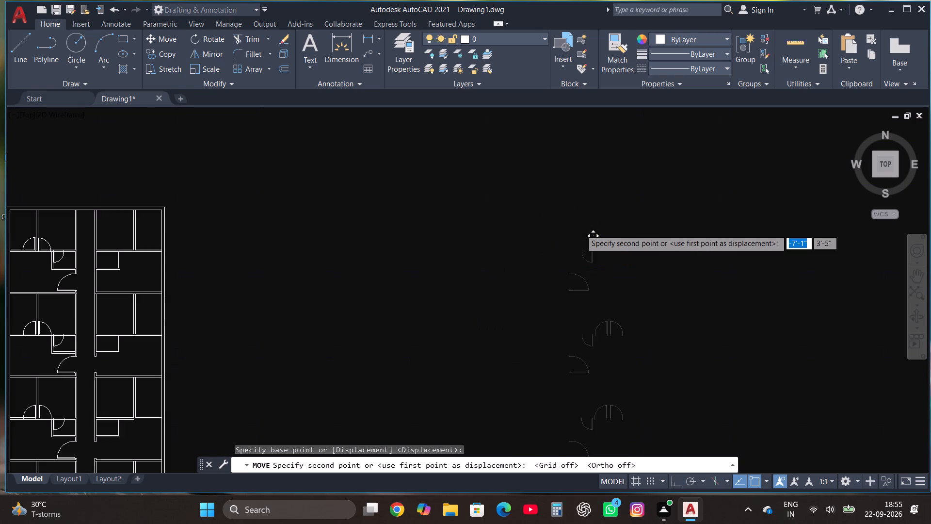
scroll(596, 216, down, 1)
scroll(299, 220, up, 3)
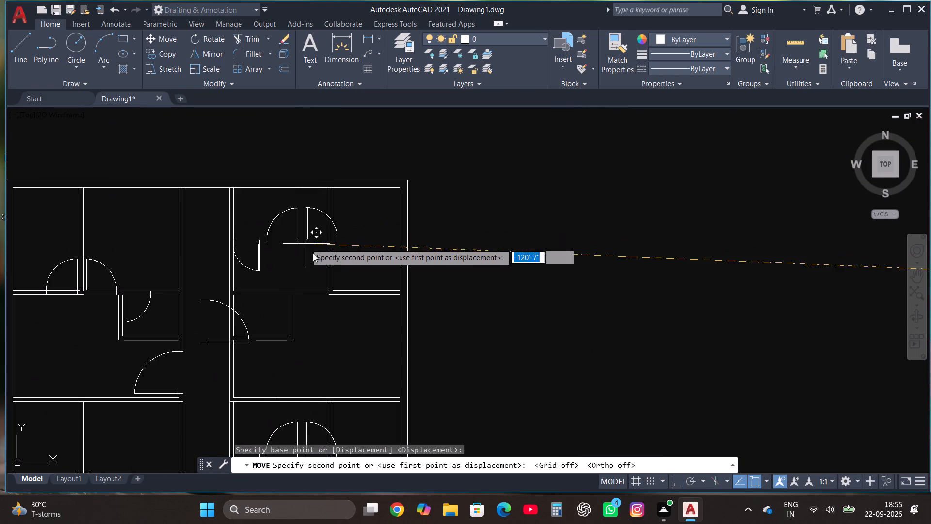
scroll(342, 289, up, 3)
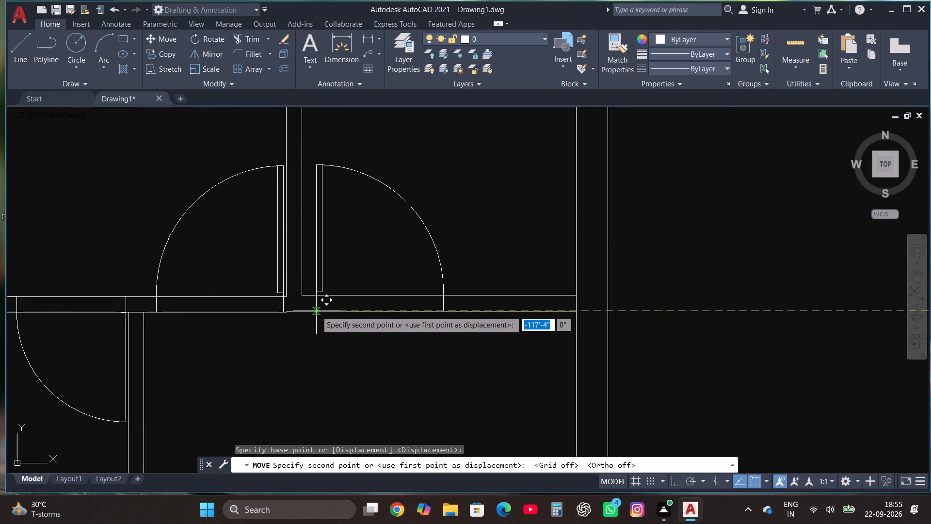
click(310, 311)
Trim the wall lines across the paired room doors and the toilet-room door in the northernmost west unit.
scroll(446, 267, down, 3)
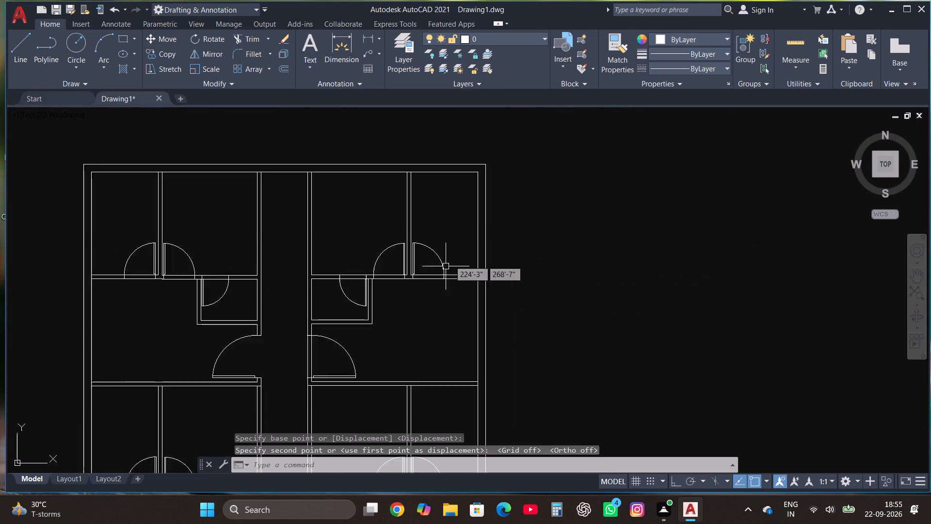
scroll(450, 259, down, 1)
scroll(476, 229, down, 1)
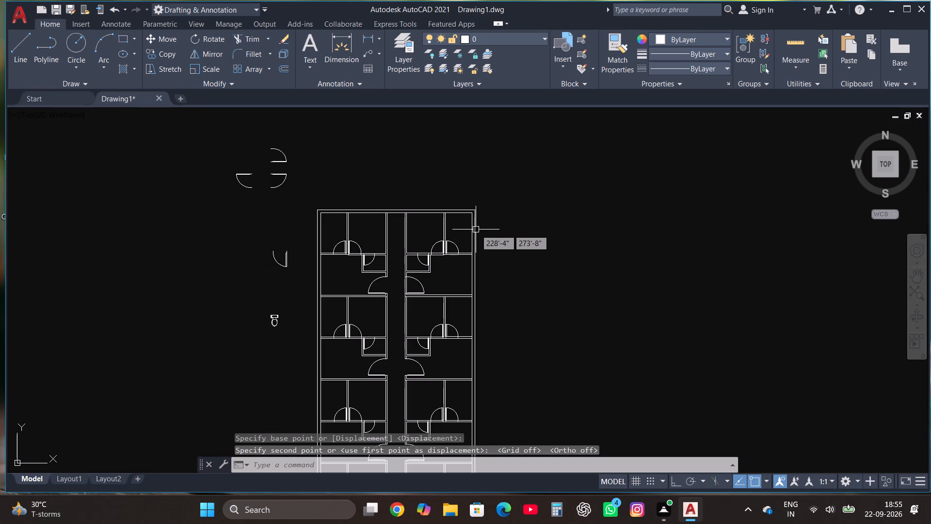
scroll(311, 244, up, 2)
scroll(417, 289, up, 3)
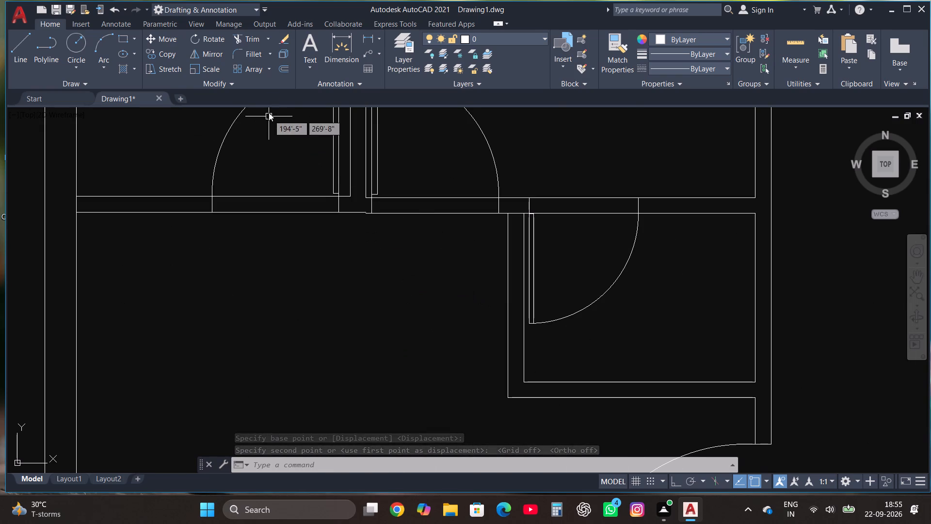
click(258, 41)
click(283, 150)
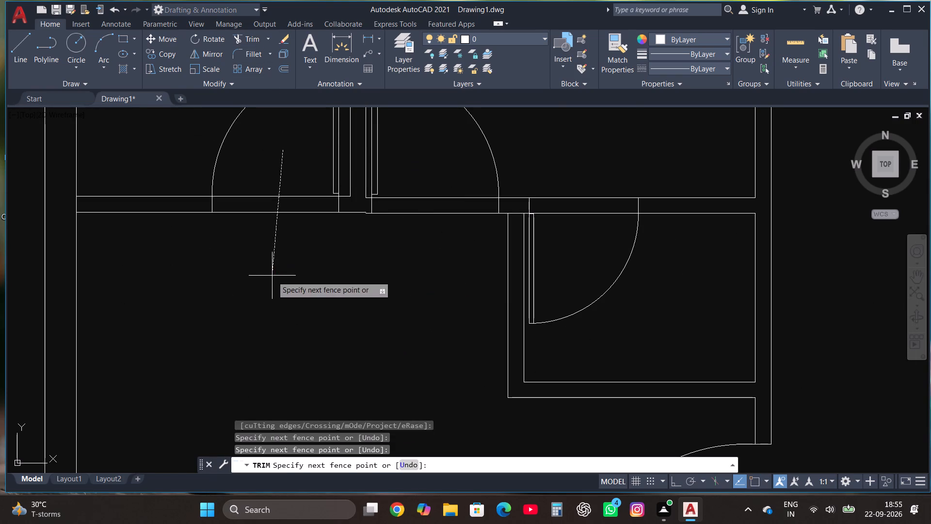
click(272, 282)
click(424, 177)
click(401, 299)
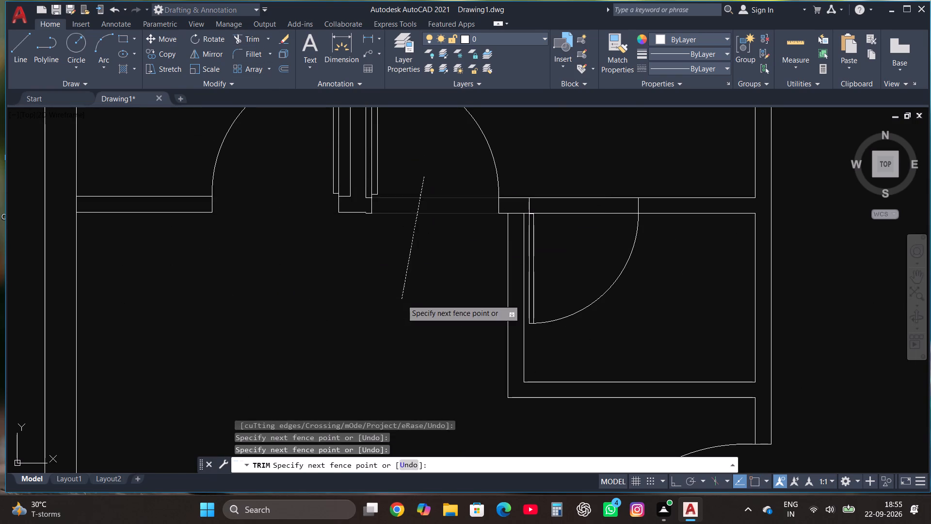
click(550, 250)
click(552, 186)
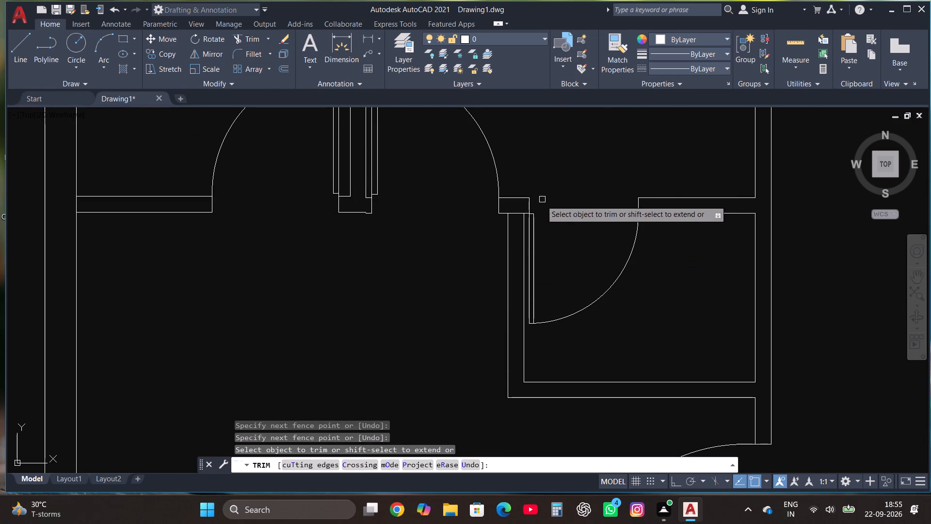
Trim the wall lines across the paired room doors and the toilet-room door in the second west unit from the north.
scroll(540, 206, down, 3)
scroll(489, 431, up, 2)
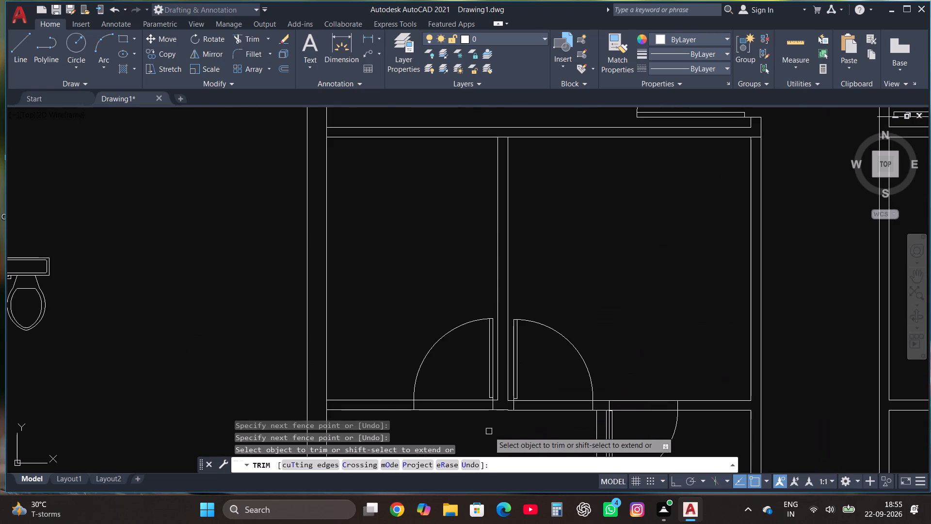
click(471, 433)
click(470, 376)
click(561, 429)
click(551, 378)
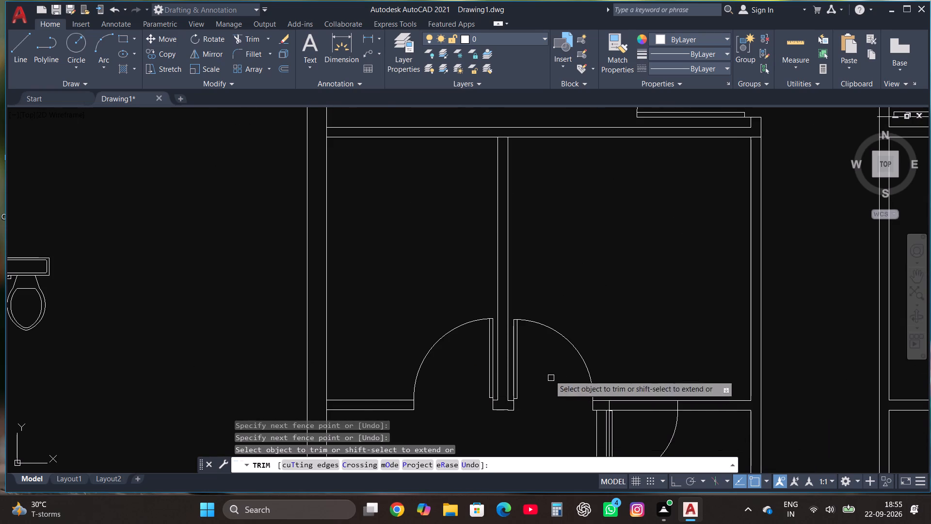
scroll(535, 280, down, 3)
scroll(555, 327, up, 3)
click(574, 303)
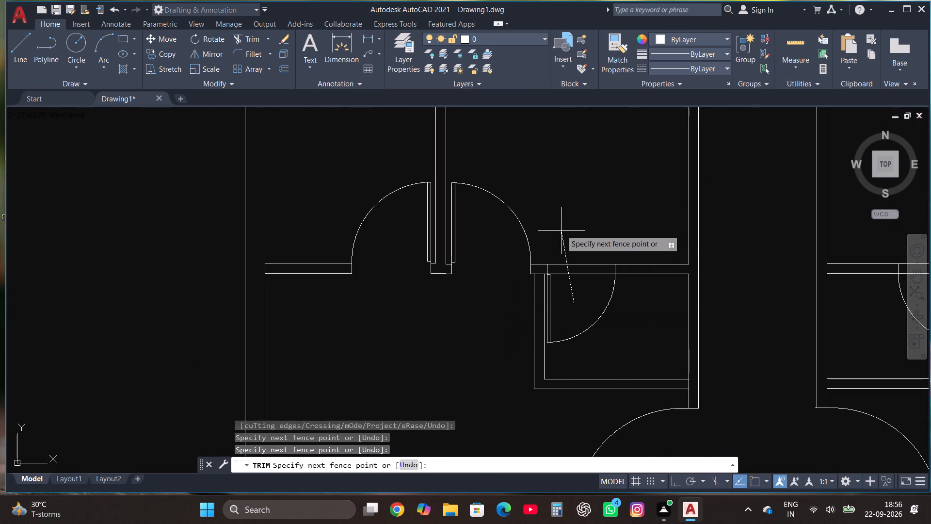
click(561, 227)
Trim the wall lines across the paired room doors and the toilet-room door in the third west unit from the north.
scroll(561, 227, down, 3)
scroll(535, 397, up, 3)
click(480, 353)
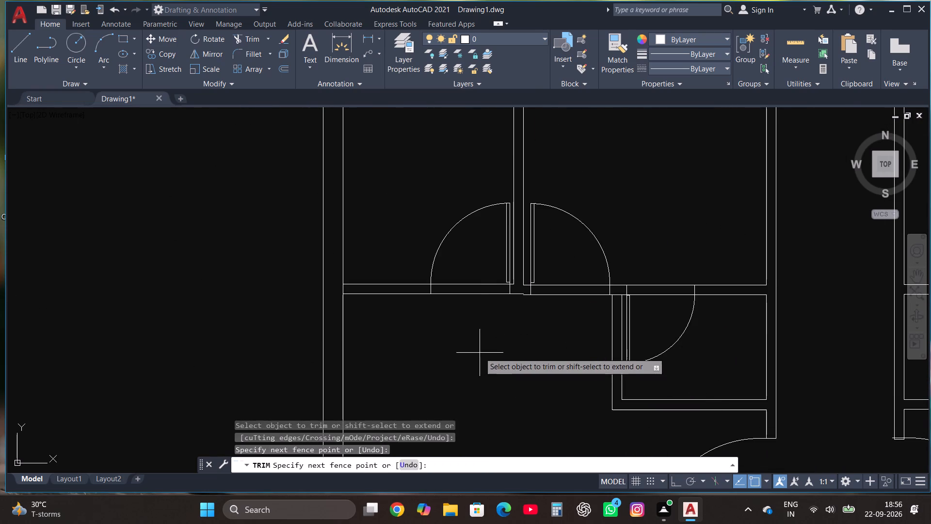
click(480, 286)
click(483, 276)
click(483, 344)
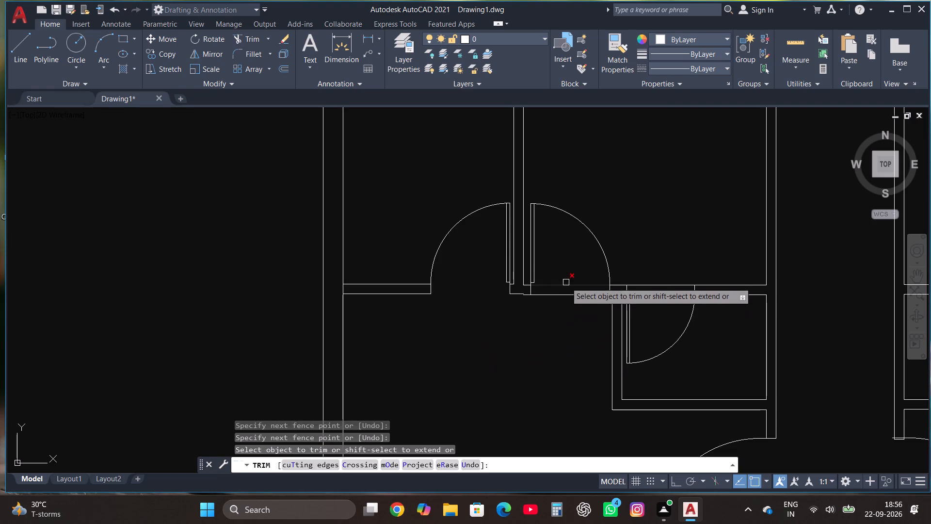
click(564, 278)
click(556, 327)
click(650, 313)
click(652, 232)
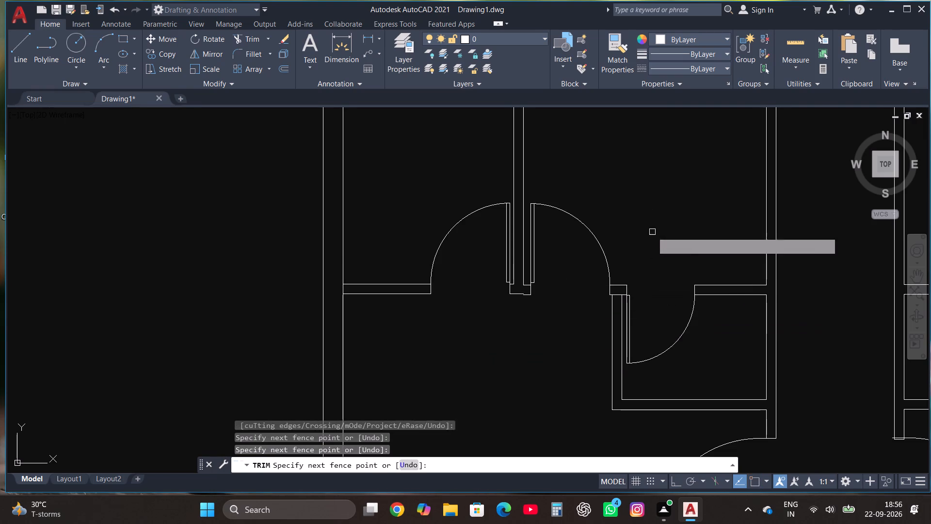
Trim the wall lines across the paired room doors and the toilet-room door in the southernmost west unit.
scroll(652, 232, down, 3)
scroll(615, 416, up, 3)
click(591, 265)
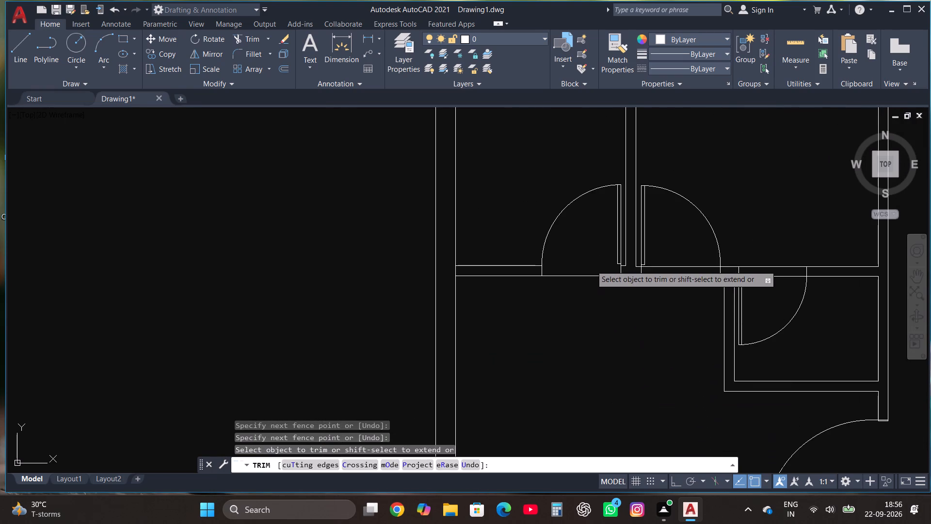
drag(593, 259, 593, 263)
click(588, 322)
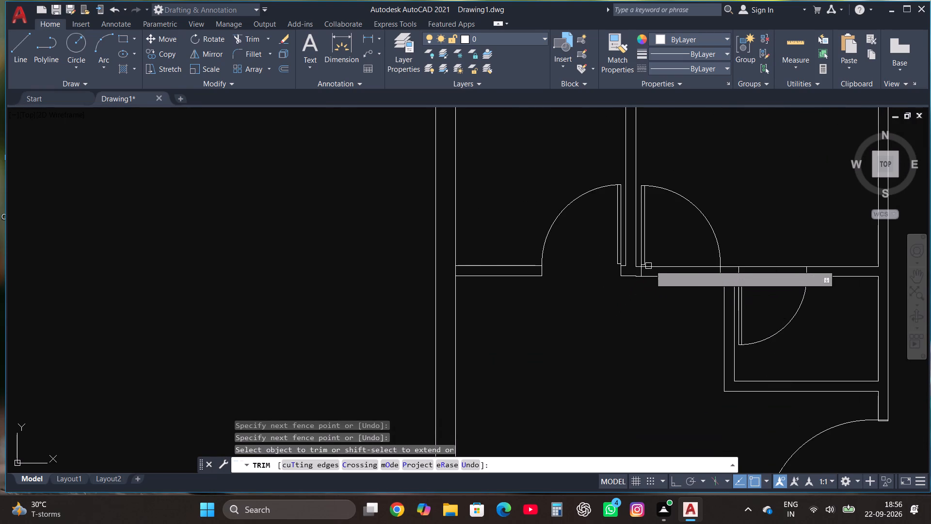
click(666, 262)
click(664, 324)
click(787, 291)
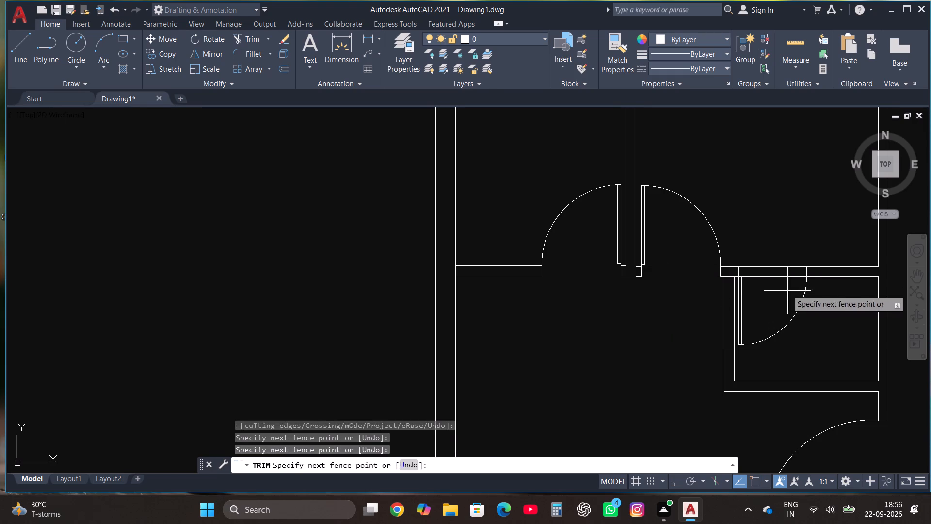
click(772, 204)
Trim the wall lines across the toilet-room door and the paired room doors in the southernmost east unit.
scroll(614, 325, down, 3)
scroll(589, 413, down, 1)
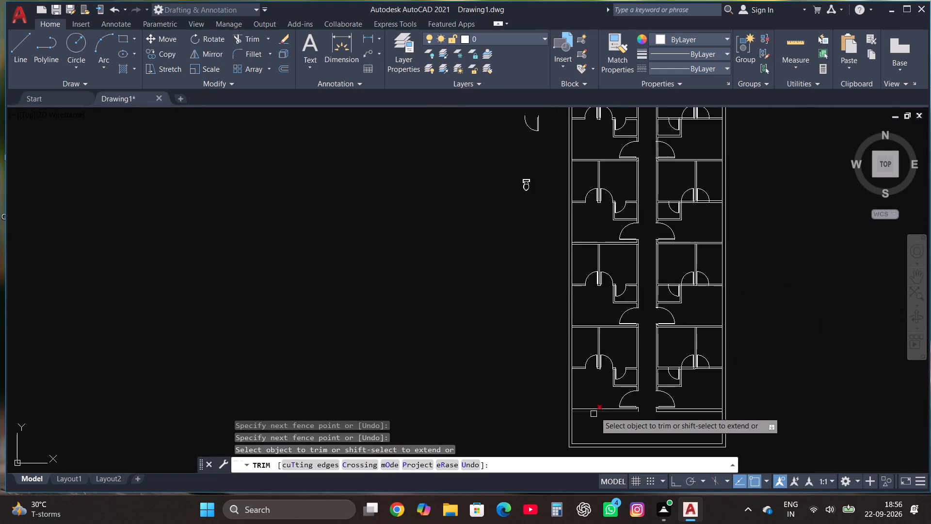
scroll(680, 376, up, 4)
click(618, 365)
click(622, 299)
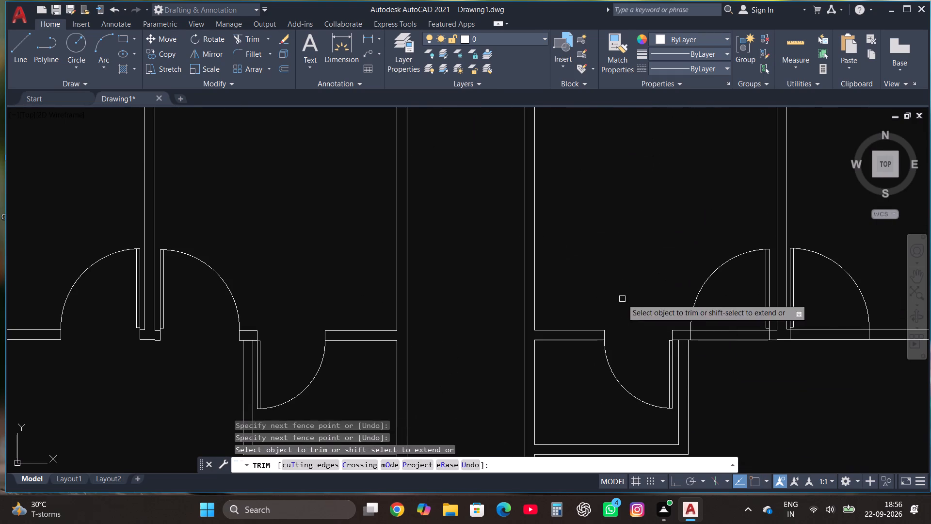
click(724, 315)
click(725, 410)
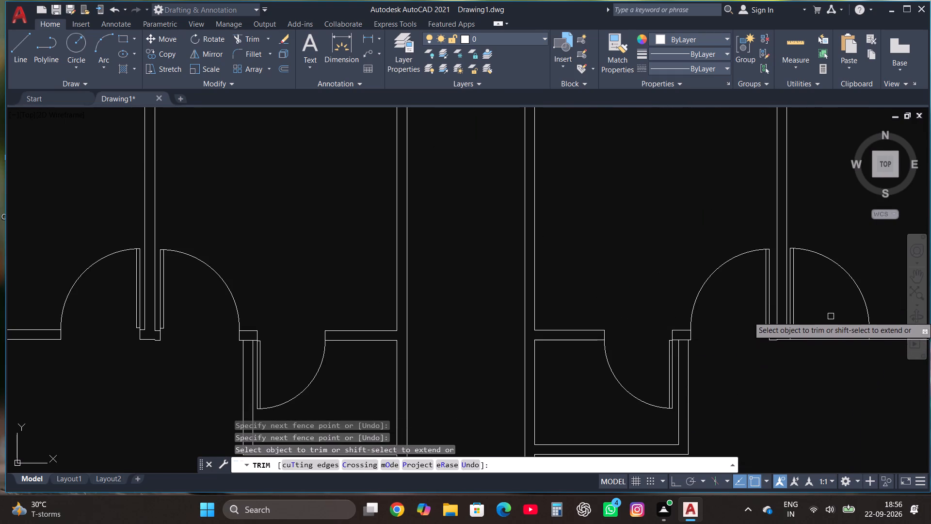
click(831, 316)
click(802, 460)
Trim the wall lines across the toilet-room door and the paired room doors in the third east unit from the north.
scroll(802, 460, down, 3)
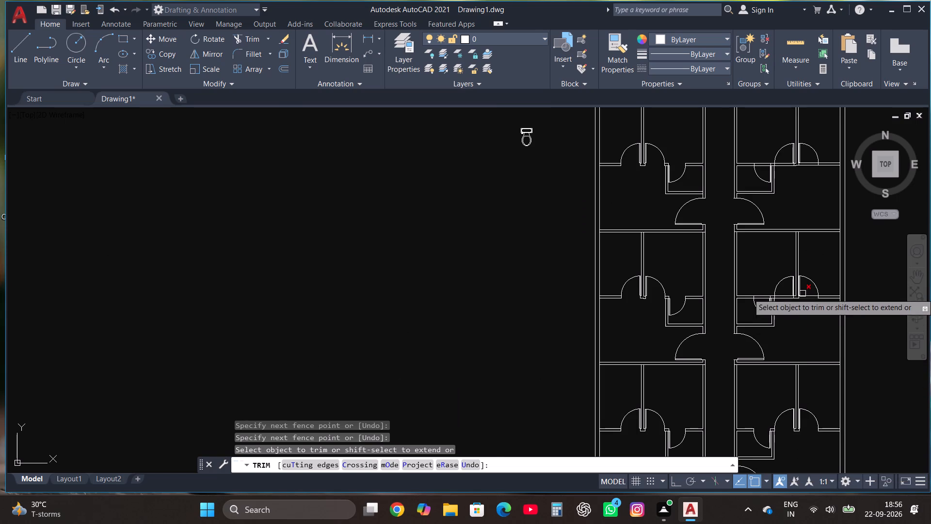
scroll(792, 287, up, 2)
click(721, 328)
click(719, 275)
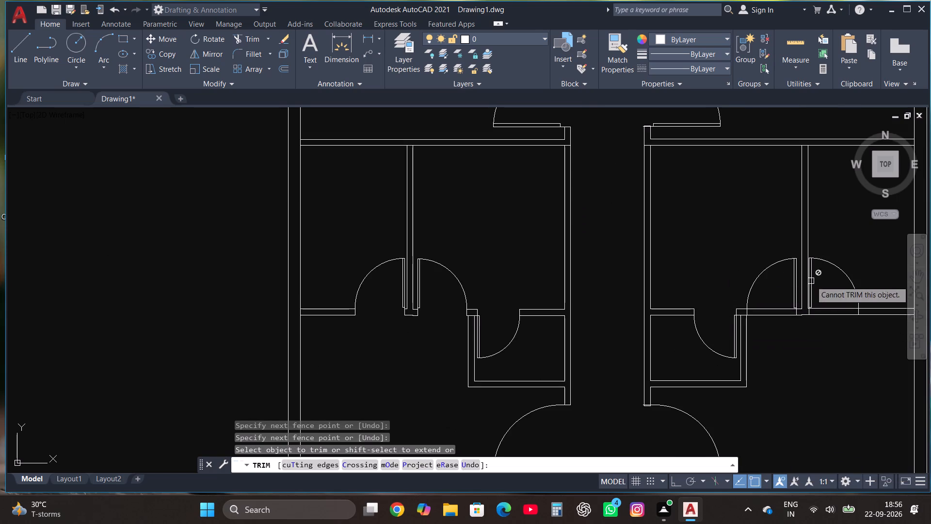
click(764, 302)
click(762, 350)
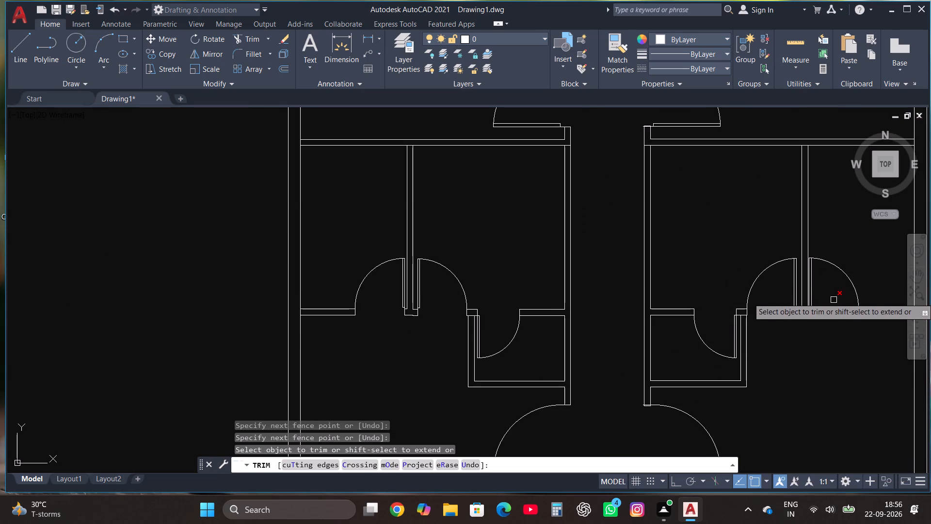
click(832, 296)
click(814, 386)
Trim the wall lines across the toilet-room door and the paired room doors in the second east unit from the north.
scroll(765, 433, down, 2)
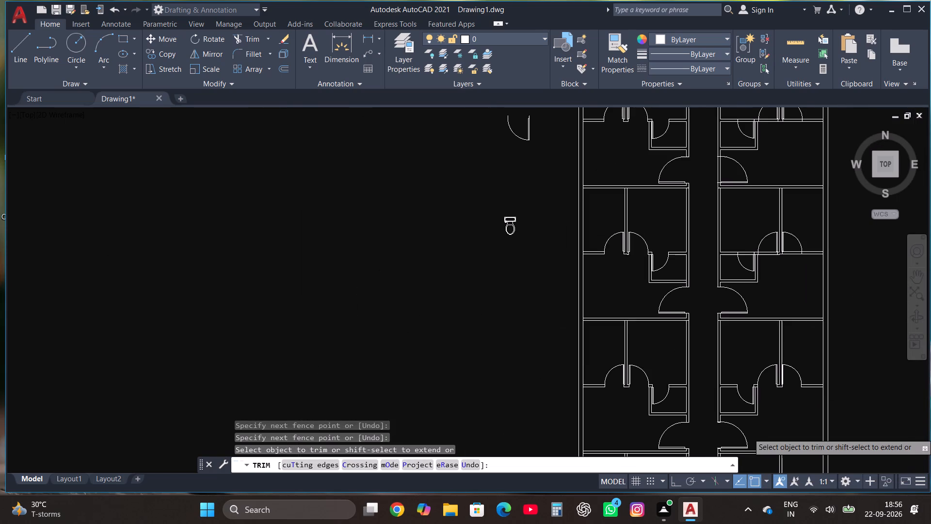
scroll(773, 219, up, 2)
click(706, 323)
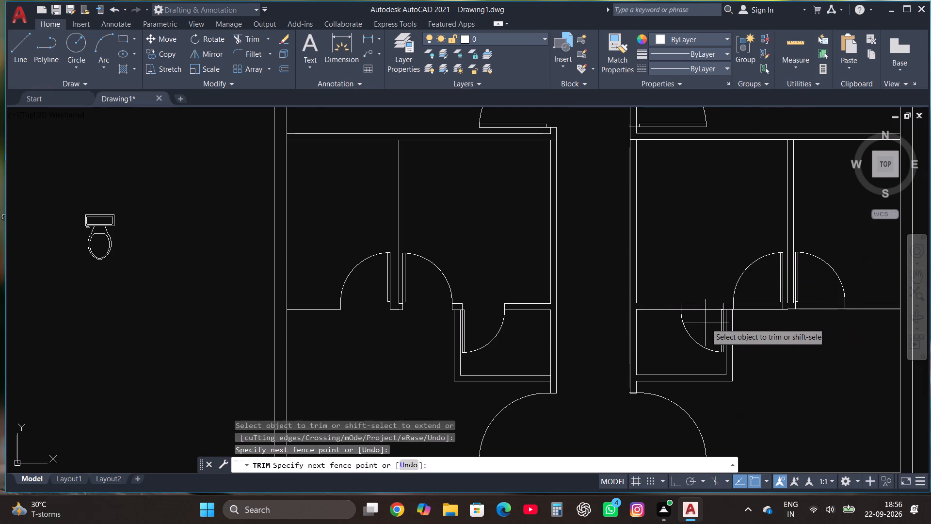
click(706, 287)
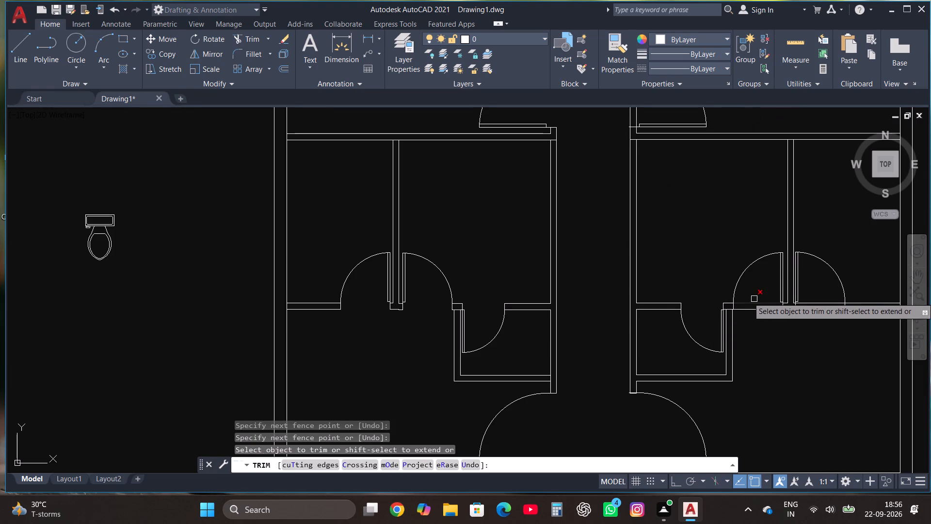
click(754, 295)
click(754, 356)
click(826, 287)
click(809, 375)
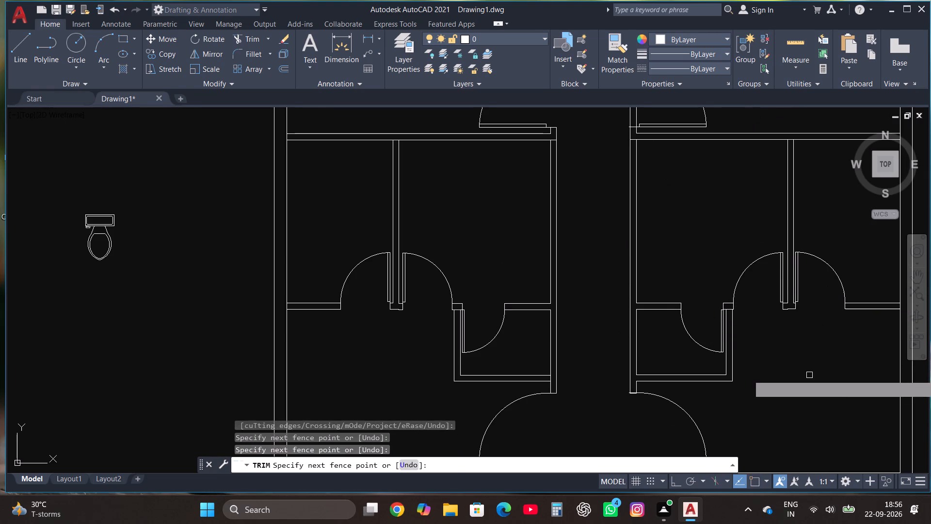
Trim both corridor wall lines across the entrance door opening of the northernmost east unit.
scroll(801, 403, down, 2)
scroll(763, 254, up, 2)
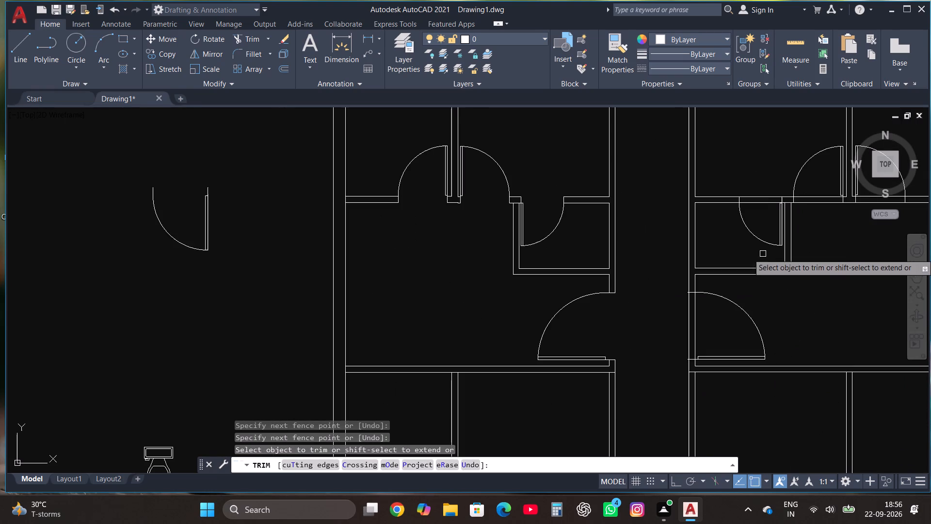
click(697, 321)
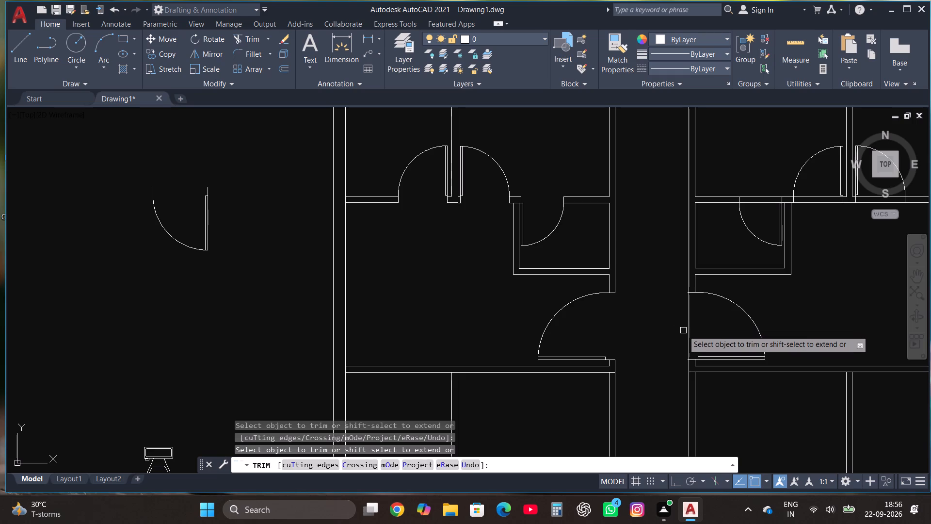
click(685, 330)
click(695, 334)
Trim the wall lines across the toilet-room door and the paired room doors in the northernmost east unit, ending the Trim command.
scroll(695, 334, down, 3)
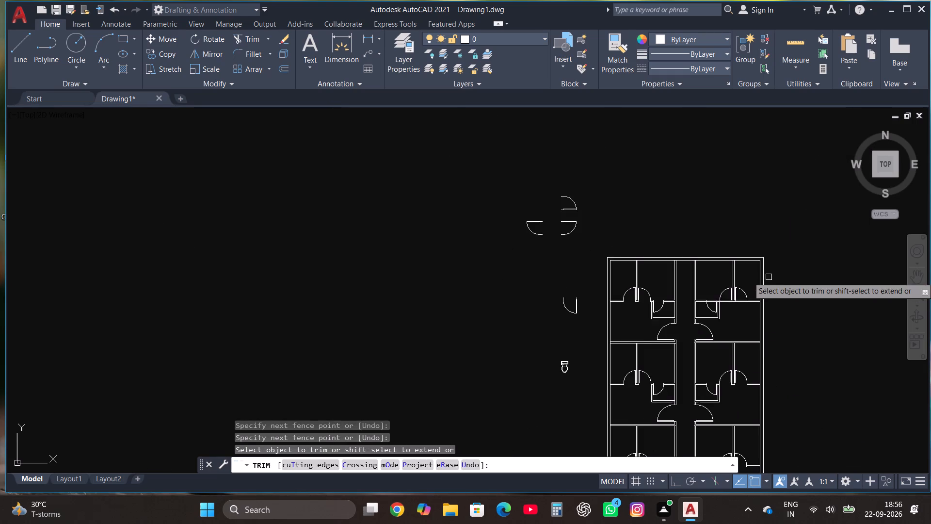
scroll(769, 276, up, 3)
click(541, 389)
click(541, 328)
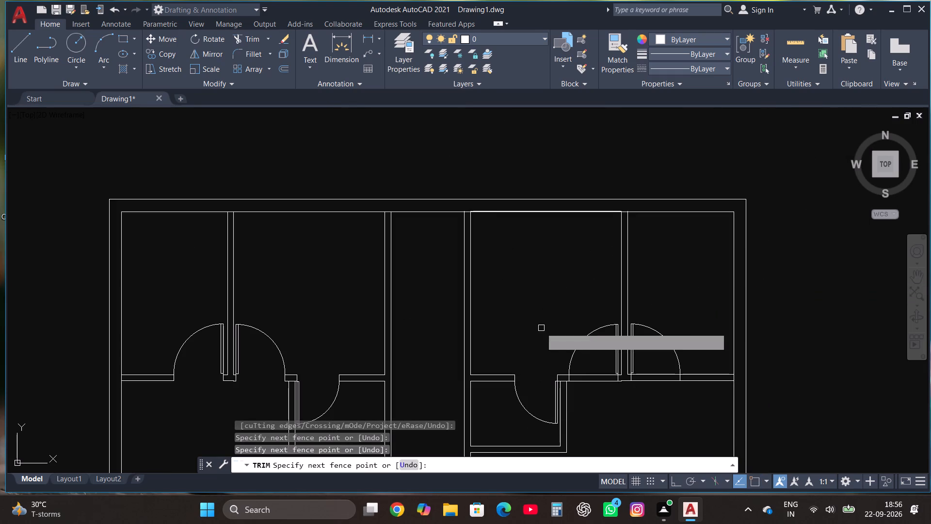
click(600, 361)
click(606, 420)
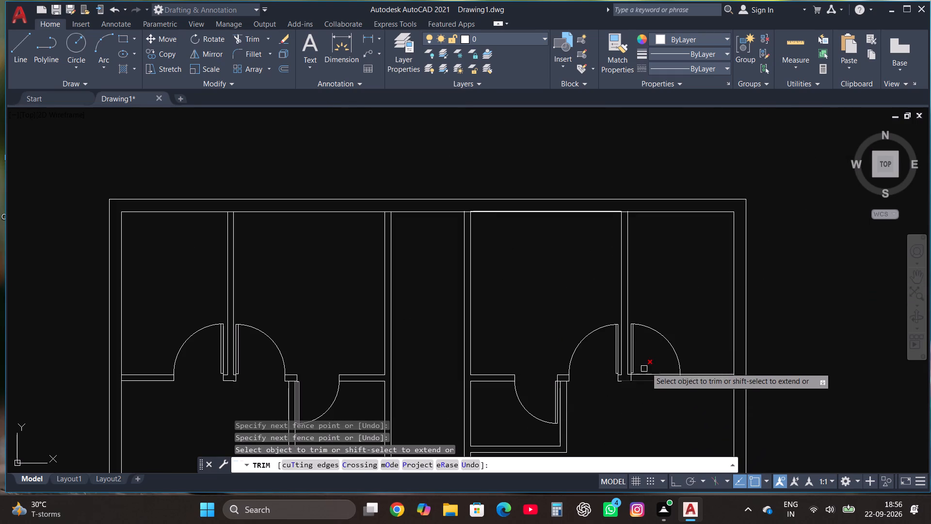
click(650, 363)
click(646, 413)
scroll(646, 413, down, 2)
scroll(673, 336, down, 2)
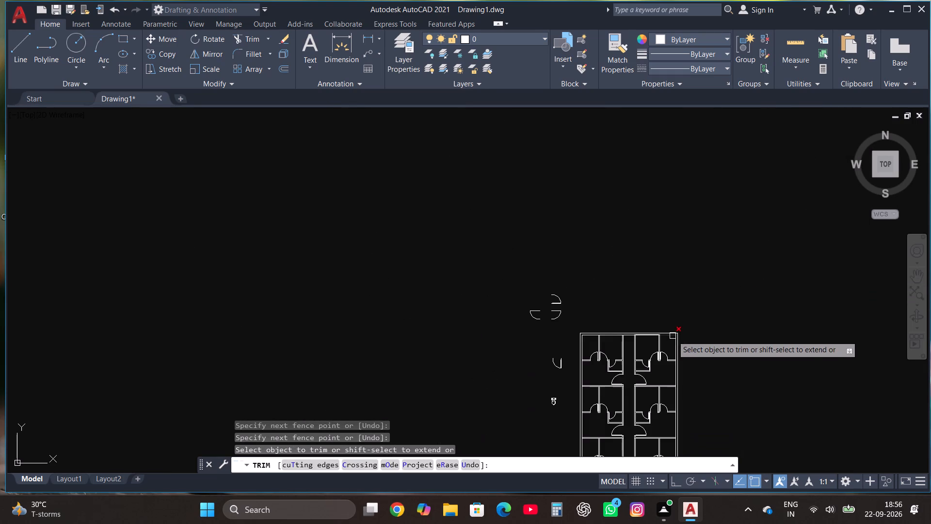
scroll(676, 373, down, 2)
scroll(671, 427, up, 1)
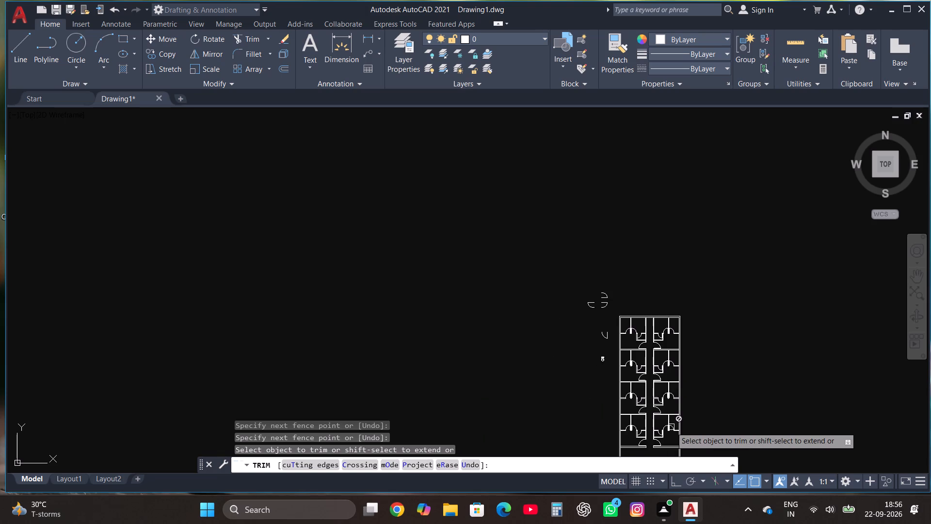
scroll(671, 427, up, 1)
key(Escape)
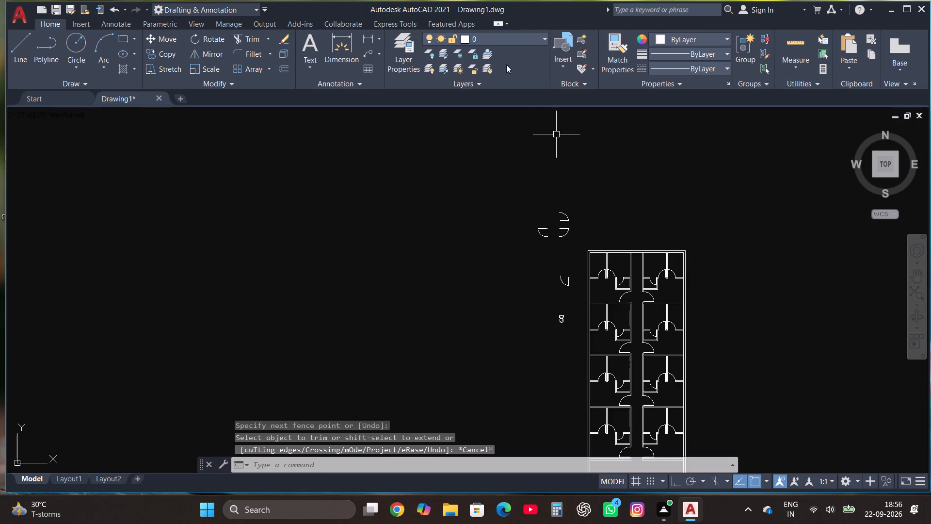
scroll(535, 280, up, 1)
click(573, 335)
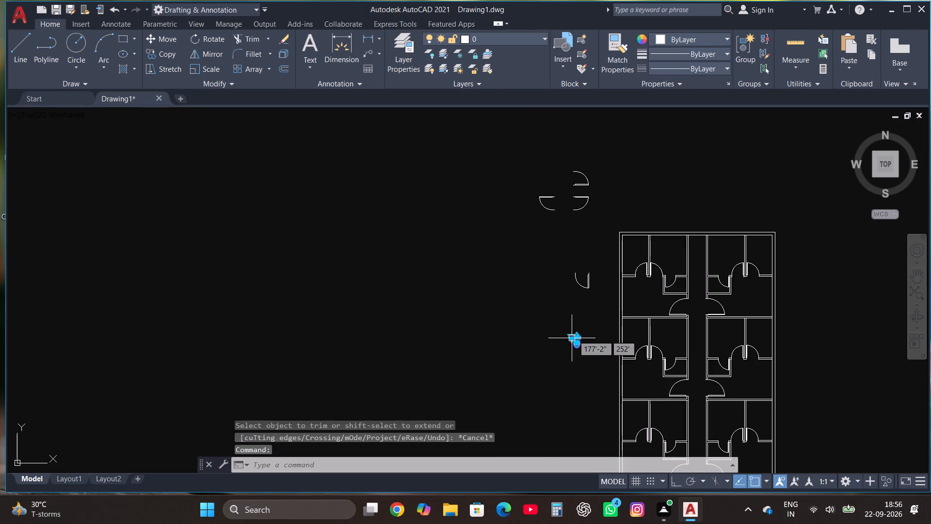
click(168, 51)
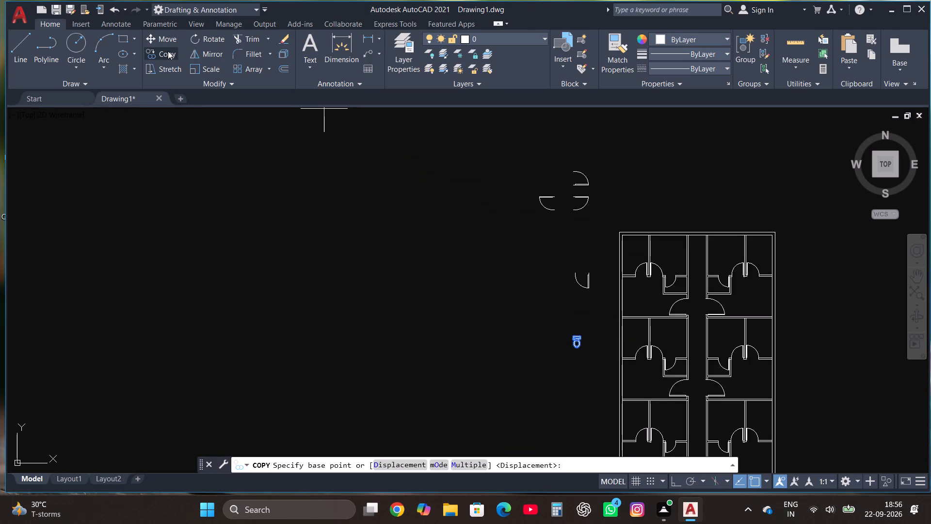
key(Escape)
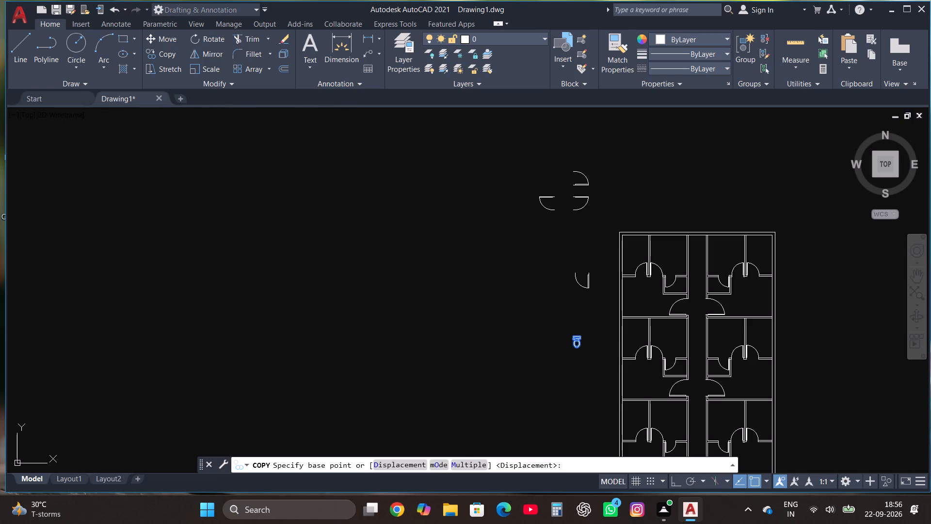
Rotate the loose toilet symbol outside the plan by 270° with Ortho on, so its tank faces east.
click(569, 342)
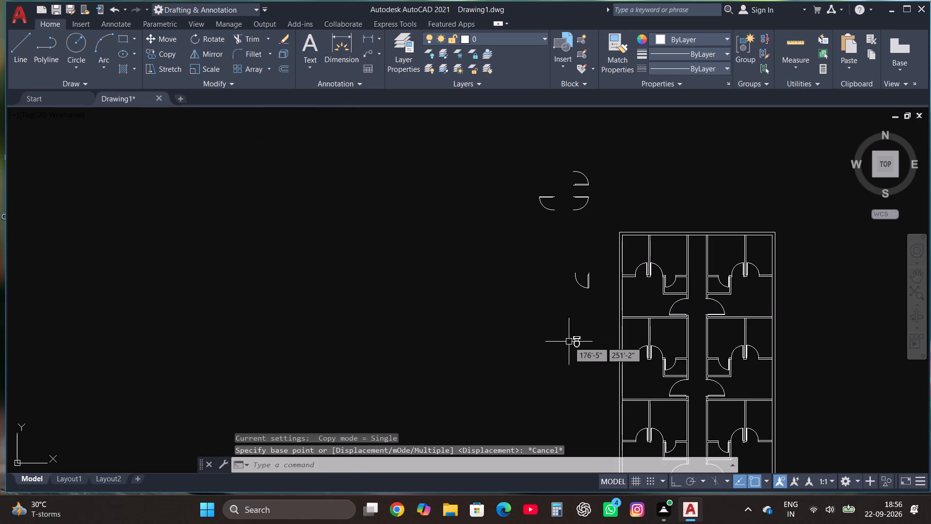
click(578, 345)
click(578, 345)
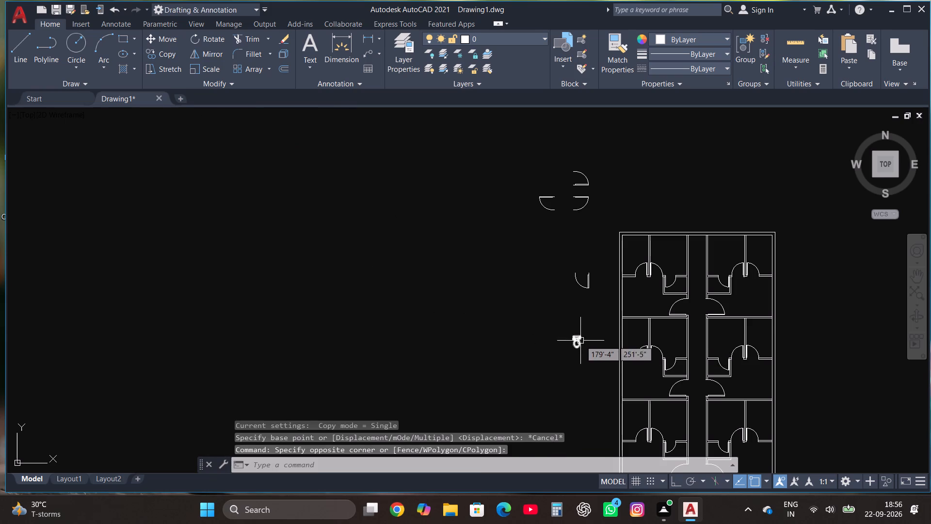
click(580, 341)
scroll(590, 359, up, 3)
click(220, 37)
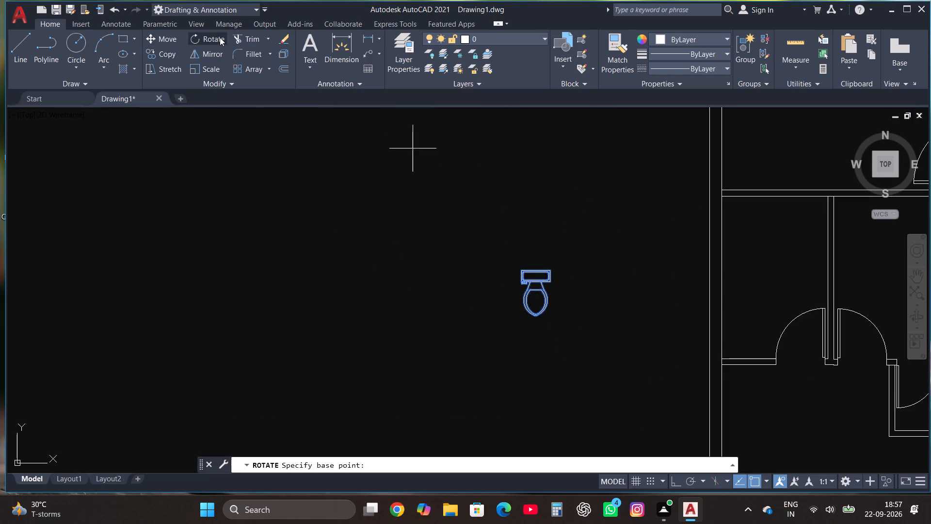
click(559, 261)
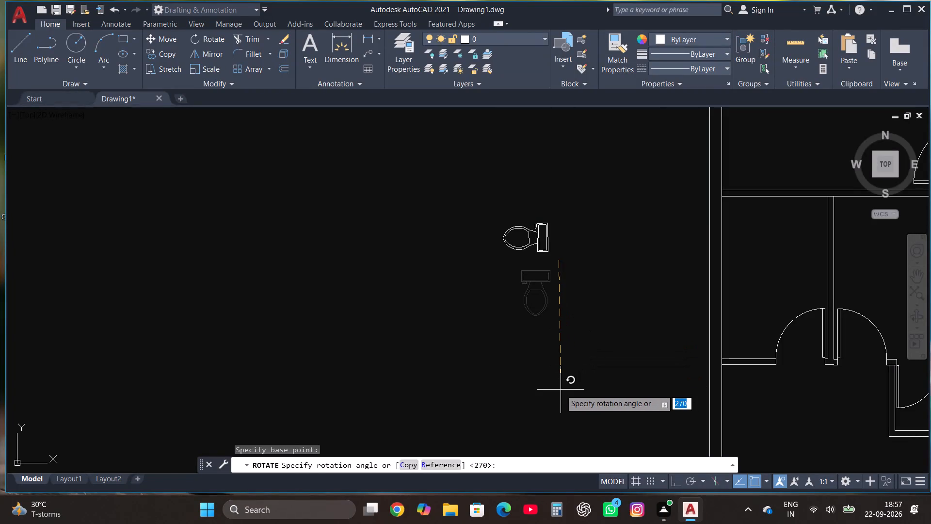
key(F8)
click(561, 391)
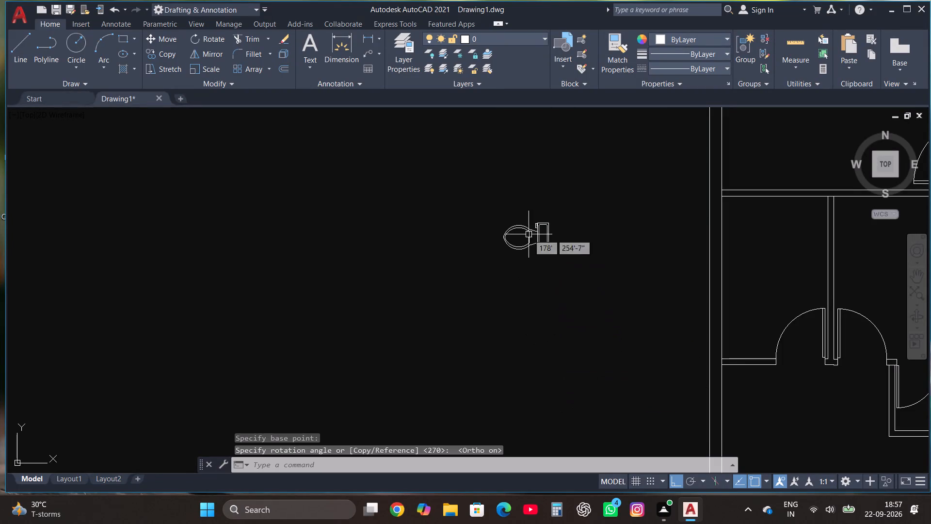
Mirror the rotated toilet across a vertical line just west of it, keeping the source object.
click(529, 234)
click(204, 54)
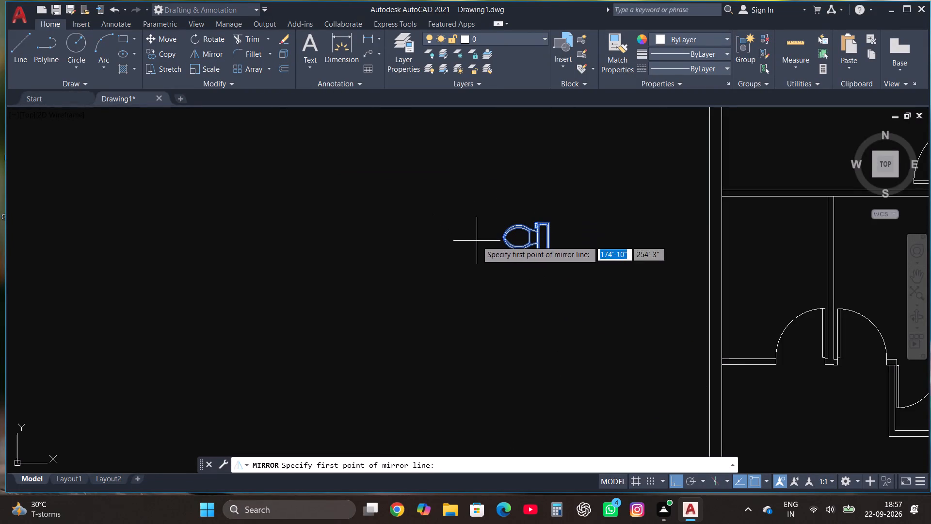
click(477, 241)
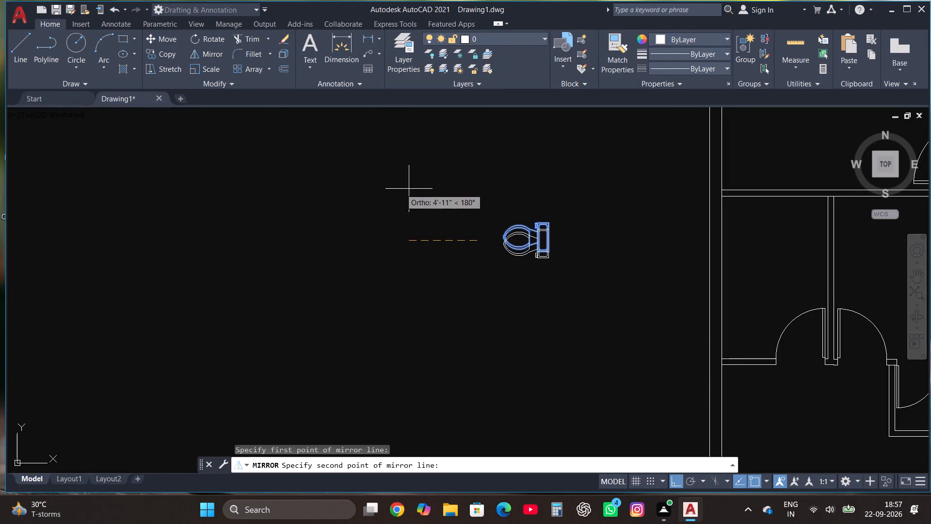
click(475, 172)
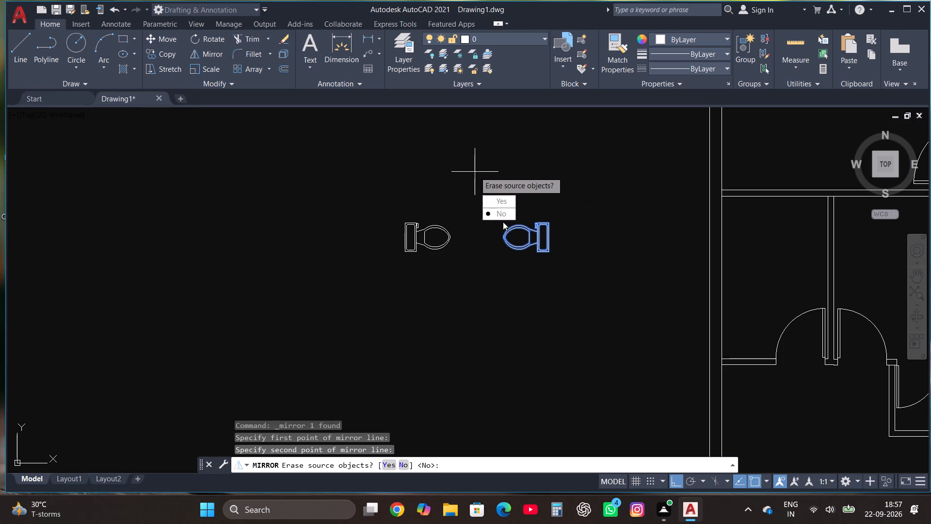
drag(501, 217, 475, 172)
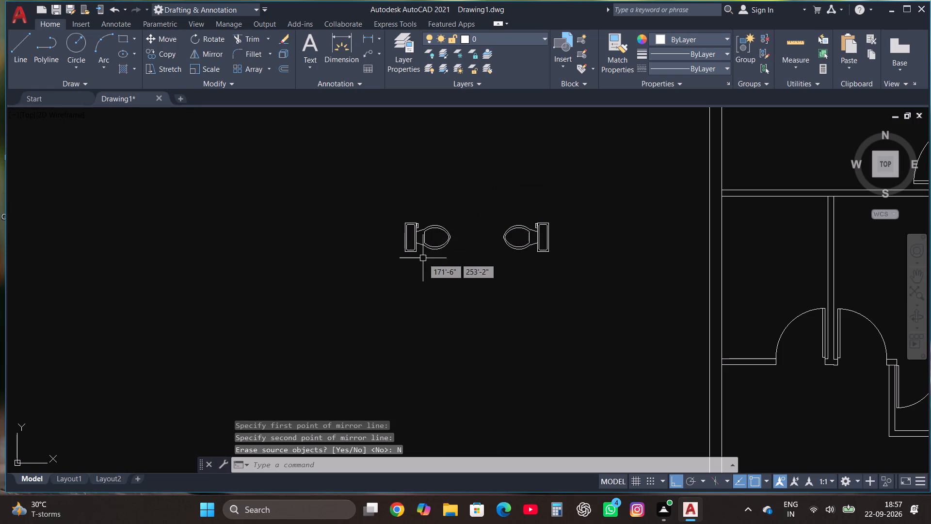
Copy the east-tank toilet in Multiple mode from its tank's northeast corner to the corridor wall of the two northernmost west toilet rooms.
click(512, 239)
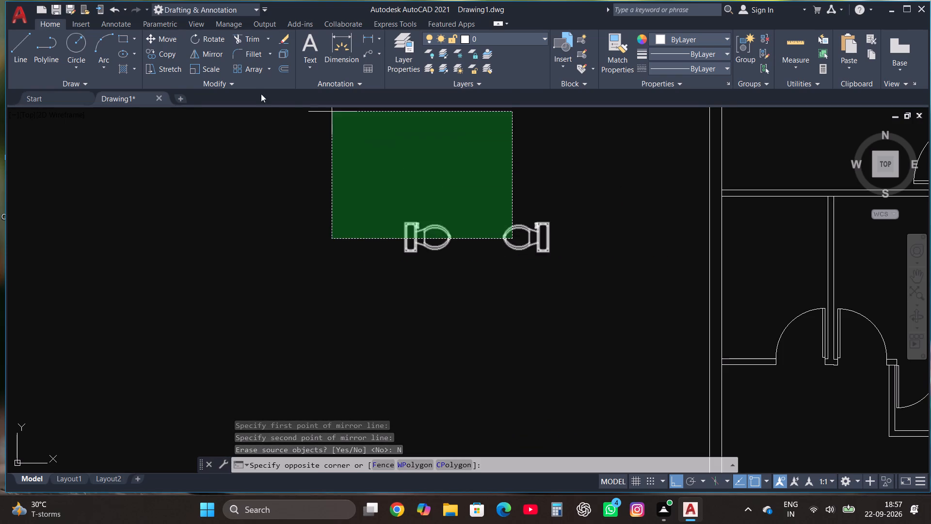
click(465, 186)
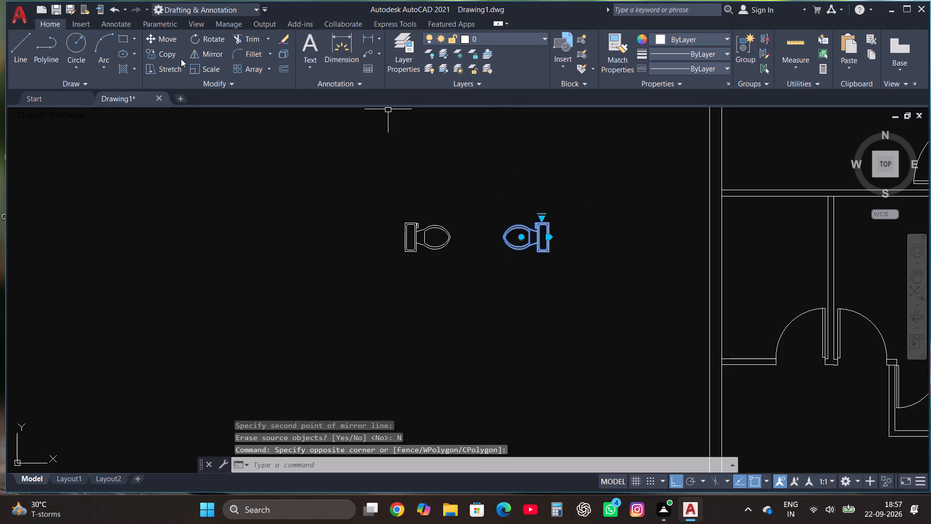
click(158, 54)
click(465, 459)
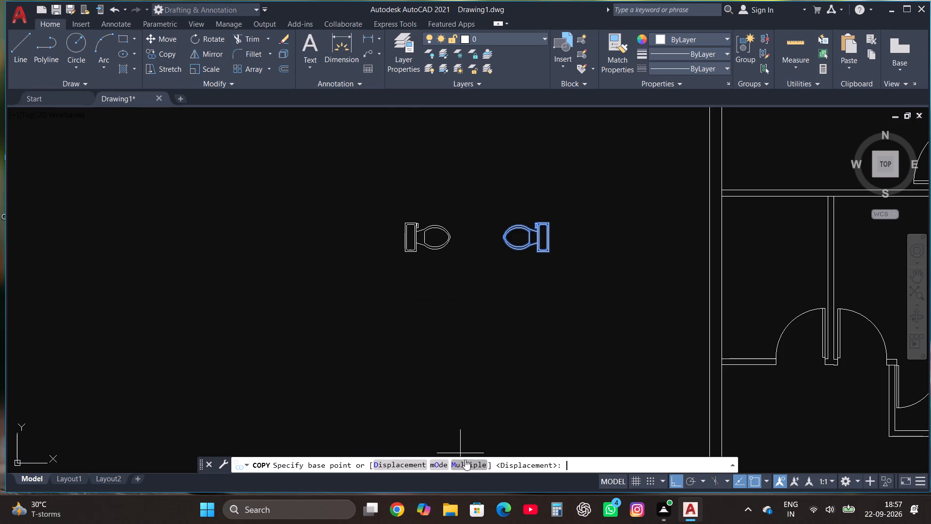
click(547, 223)
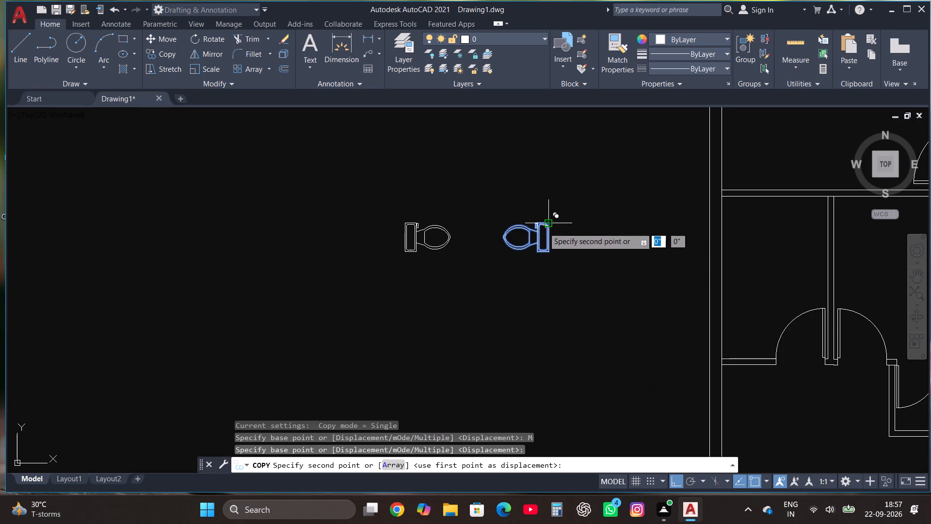
key(F8)
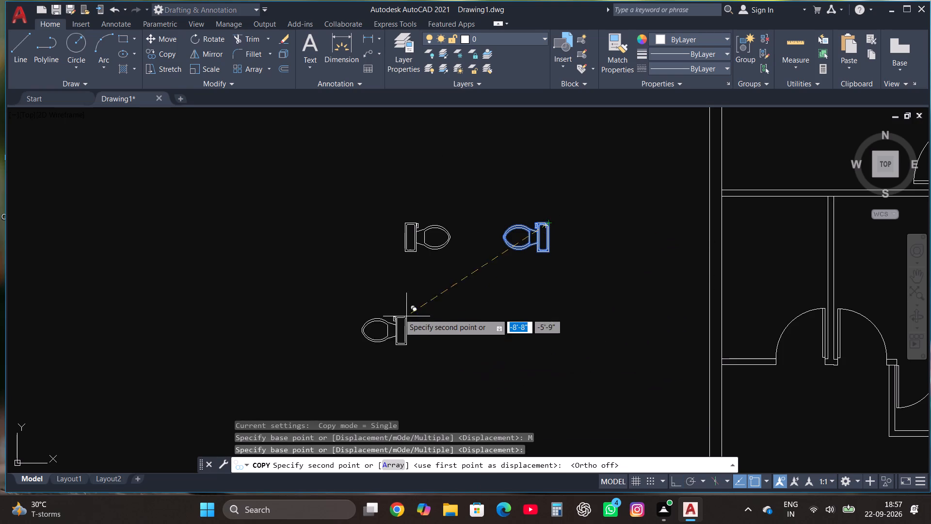
scroll(370, 310, down, 3)
scroll(527, 247, up, 4)
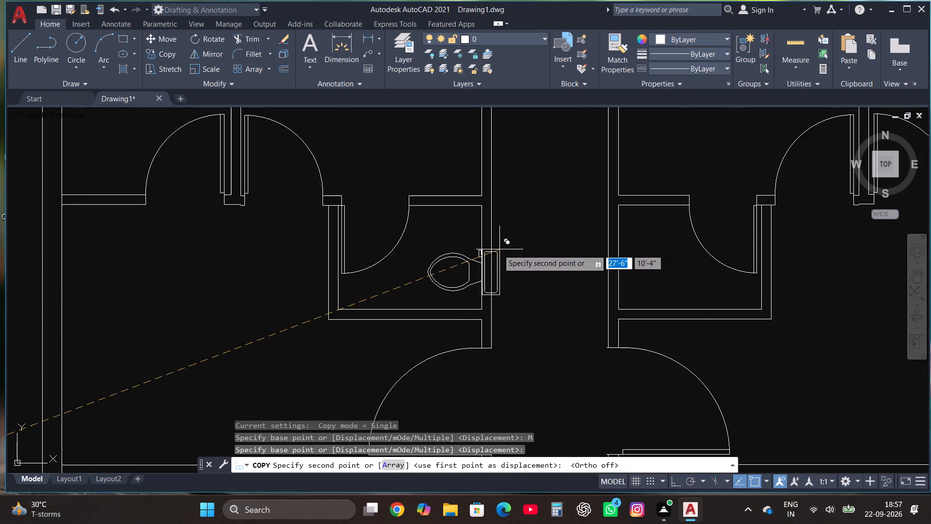
scroll(485, 248, up, 2)
click(476, 228)
scroll(476, 227, down, 4)
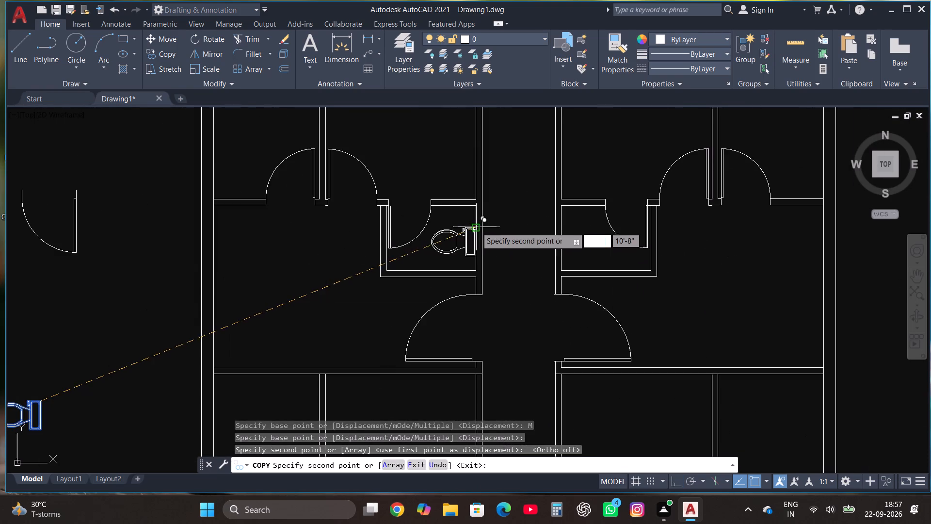
scroll(471, 205, down, 3)
scroll(466, 310, up, 4)
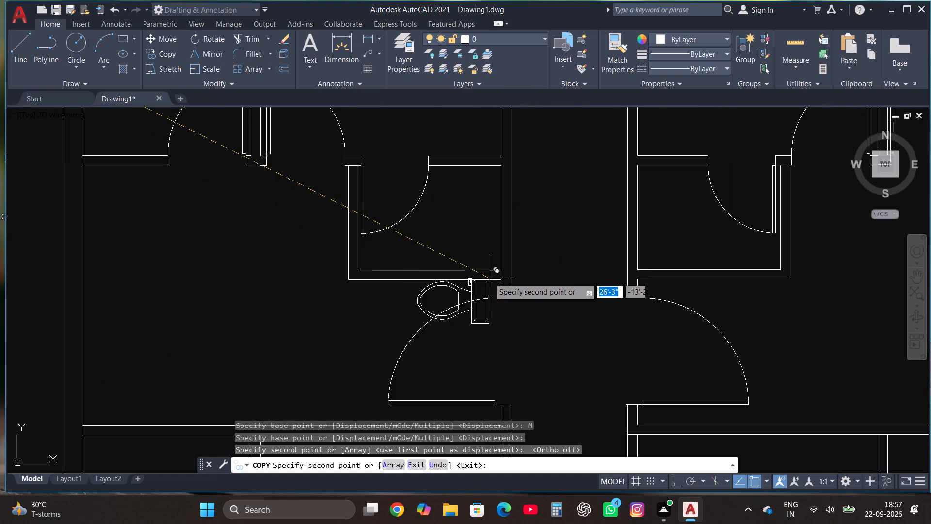
click(500, 203)
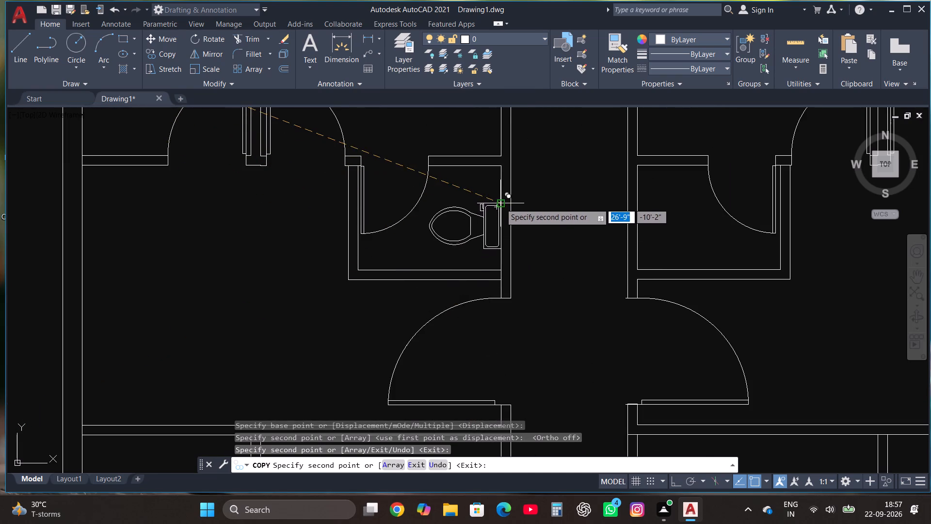
Place copies of the toilet against the corridor wall in the two southernmost west toilet rooms and end the Copy command.
scroll(478, 172, down, 7)
scroll(480, 201, up, 3)
scroll(469, 328, up, 3)
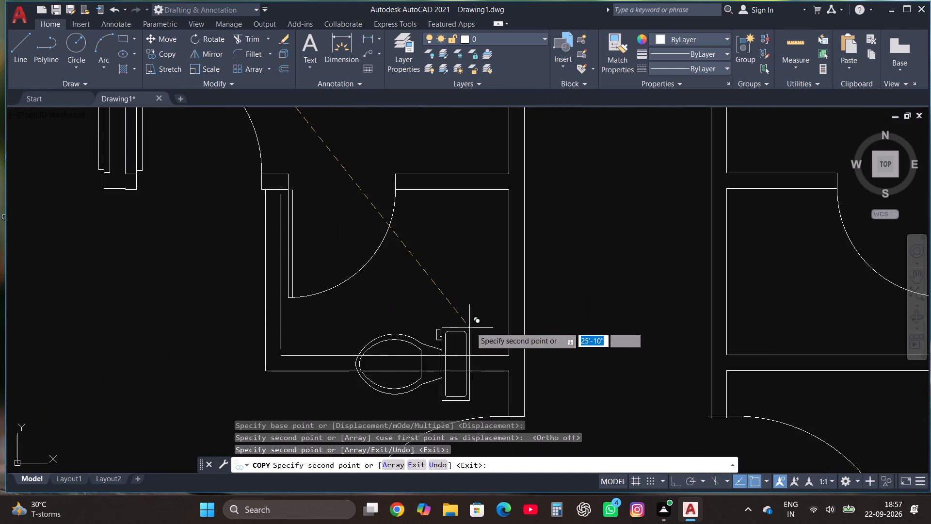
click(508, 242)
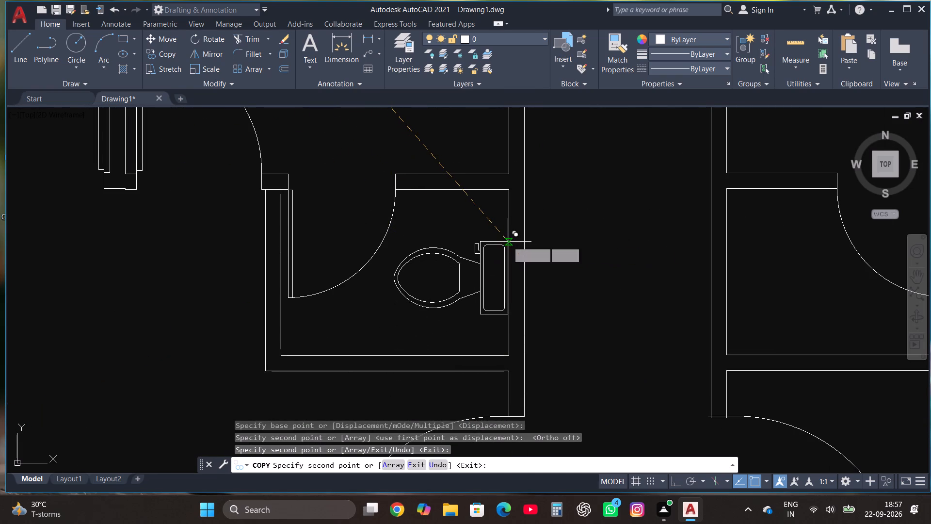
scroll(487, 194, down, 4)
scroll(491, 351, up, 4)
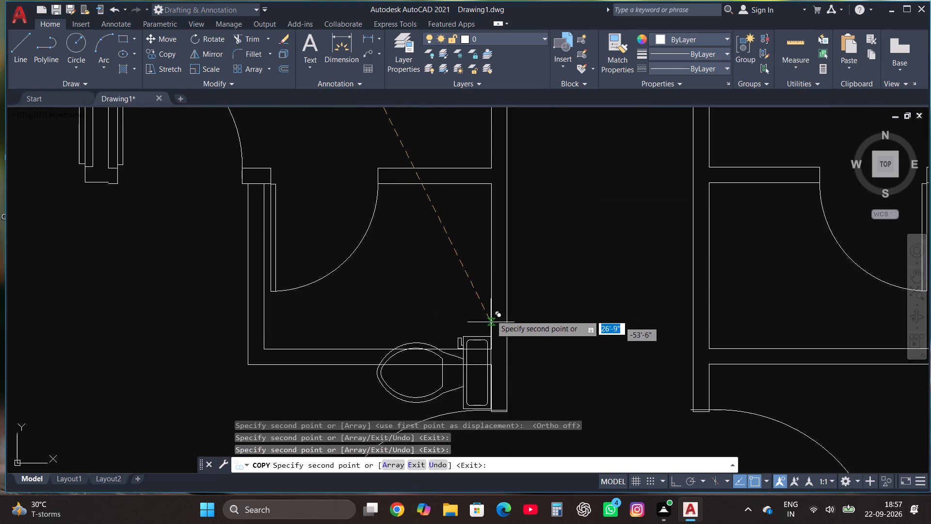
click(490, 237)
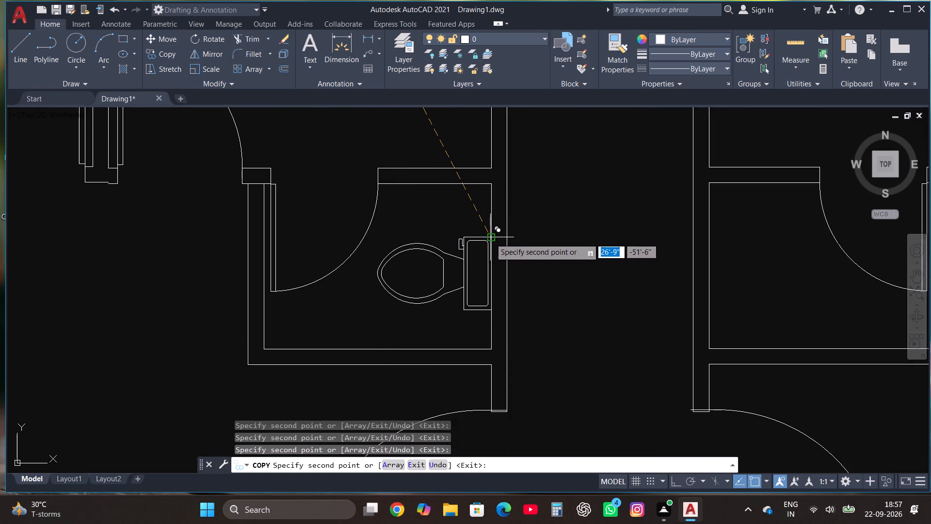
scroll(554, 307, down, 3)
key(Escape)
Copy the west-tank toilet in Multiple mode from its tank's southwest corner to the corridor wall of the northernmost east toilet room.
scroll(561, 347, down, 1)
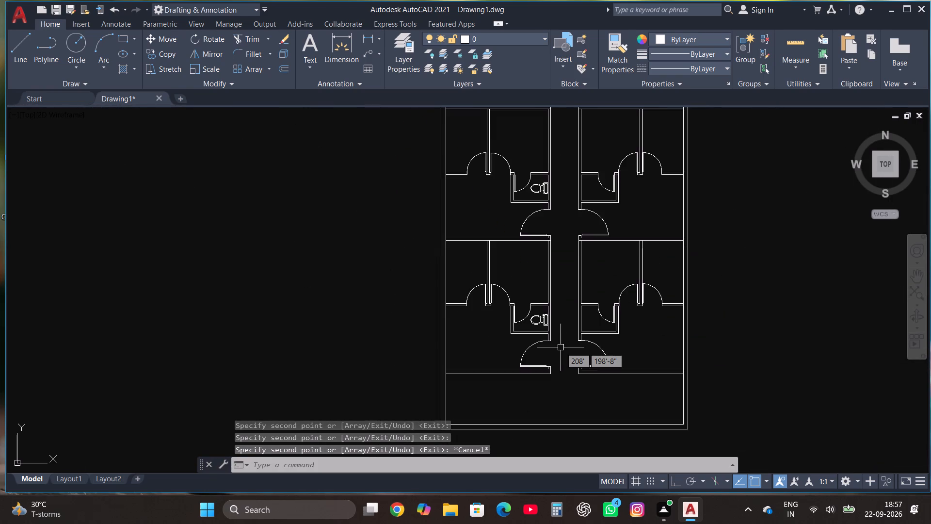
scroll(561, 345, down, 2)
scroll(464, 203, up, 2)
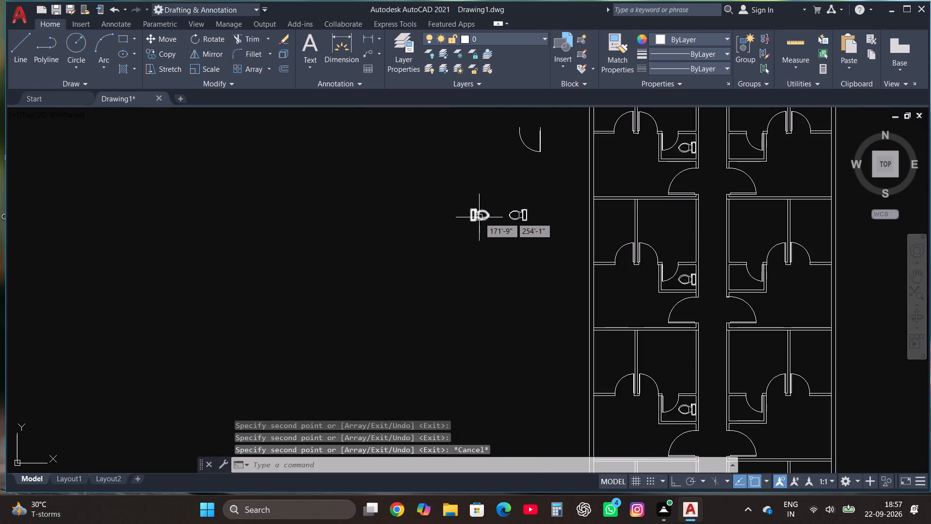
click(479, 217)
scroll(479, 217, up, 3)
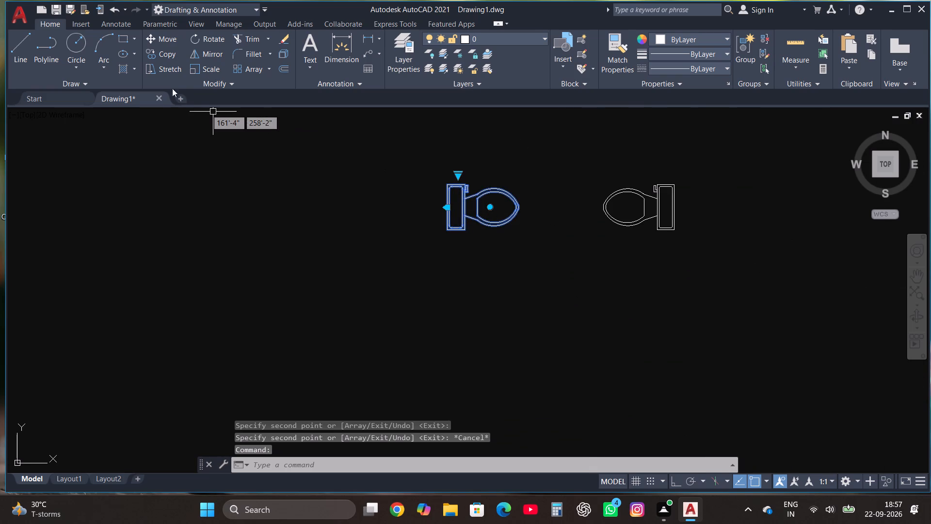
click(173, 54)
click(465, 463)
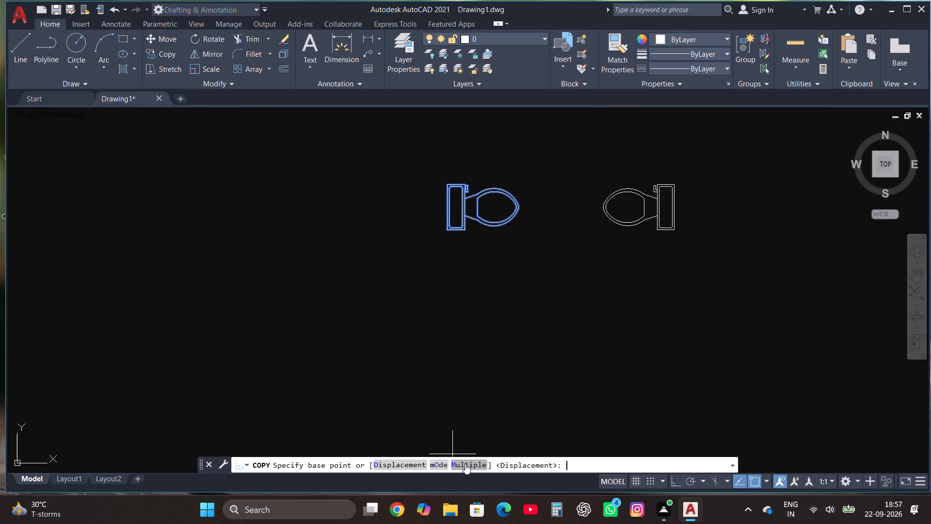
click(448, 229)
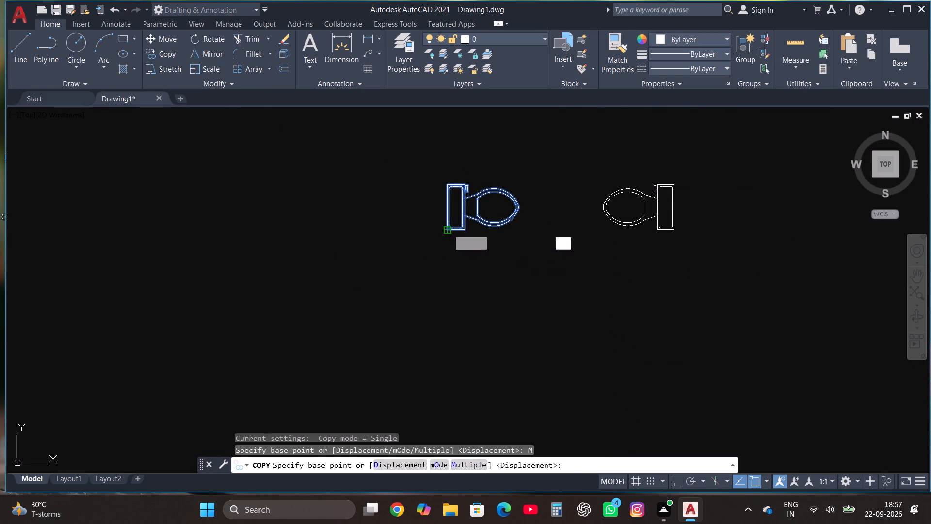
scroll(375, 310, down, 4)
scroll(576, 262, up, 1)
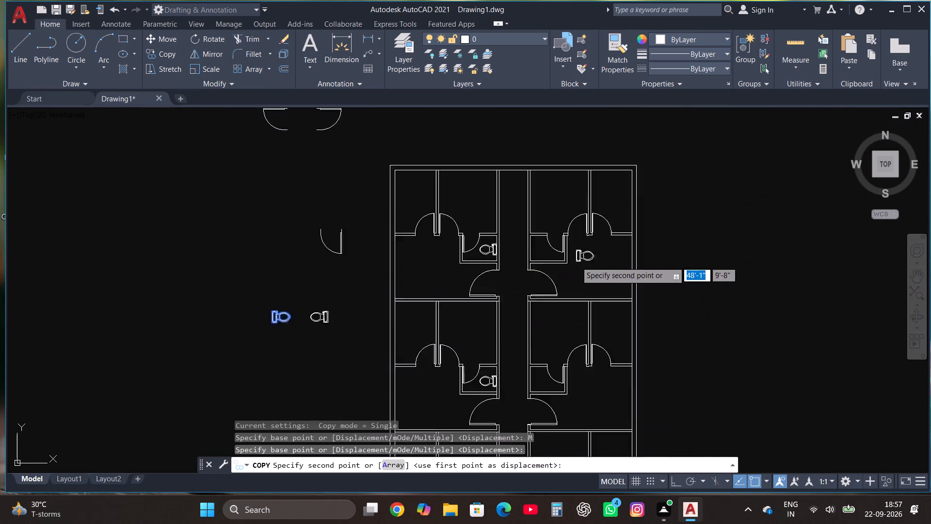
scroll(576, 262, up, 3)
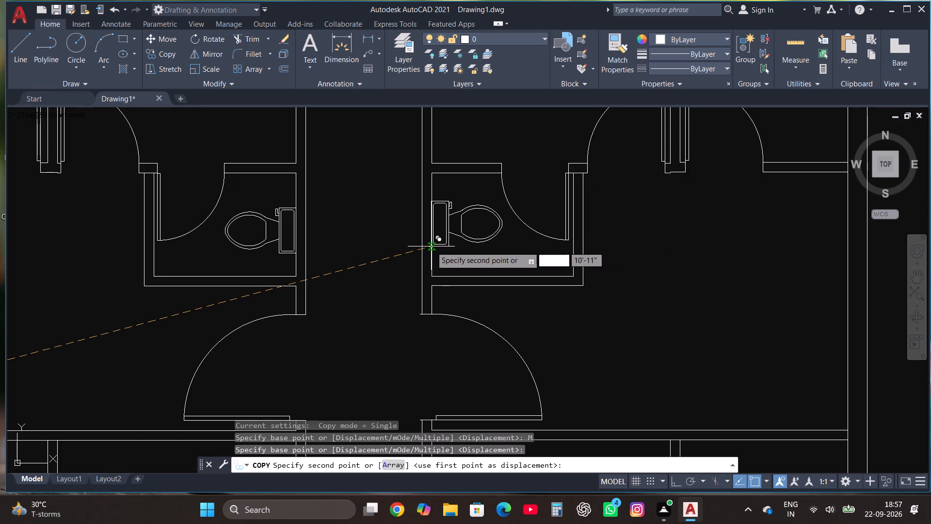
click(431, 246)
Place copies of the west-tank toilet against the corridor wall in the remaining three east toilet rooms and end the Copy command.
scroll(446, 222, down, 2)
scroll(457, 262, down, 1)
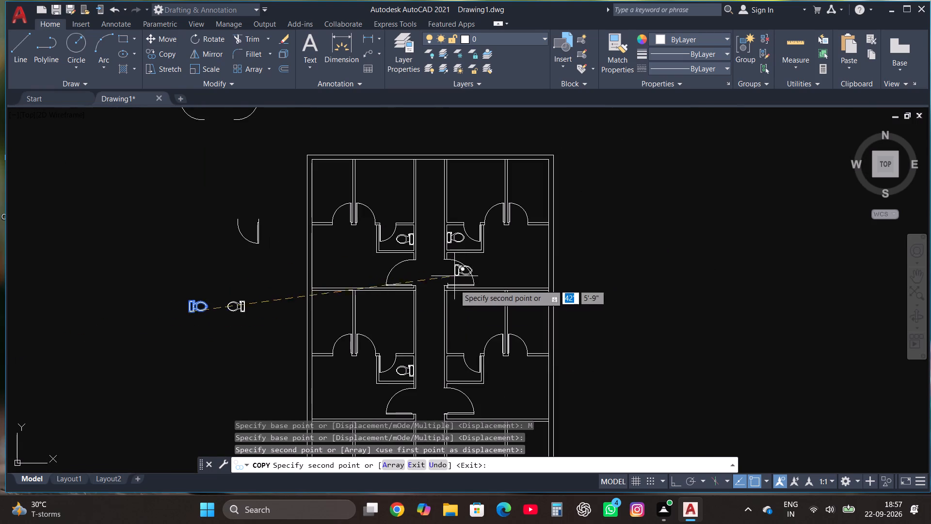
scroll(454, 384, up, 2)
click(434, 361)
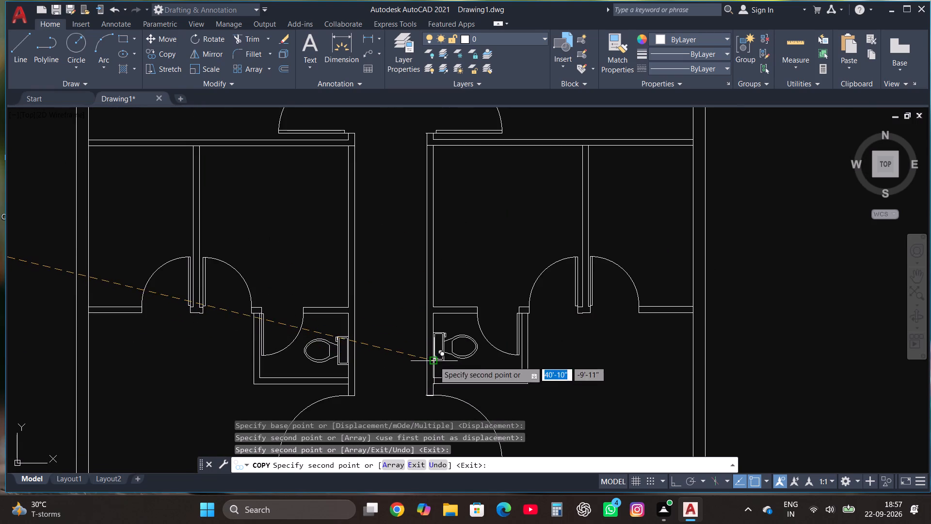
scroll(484, 274, down, 2)
scroll(480, 338, down, 2)
scroll(480, 370, up, 2)
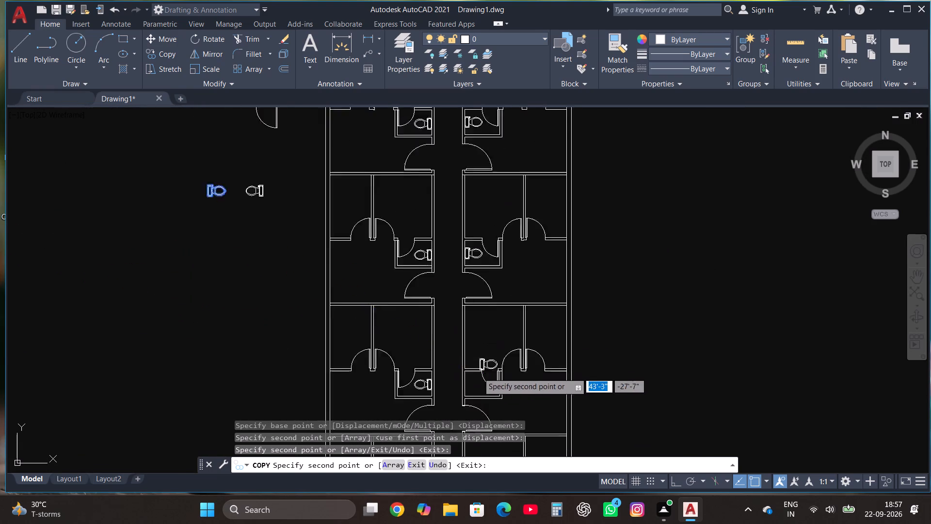
scroll(477, 375, up, 4)
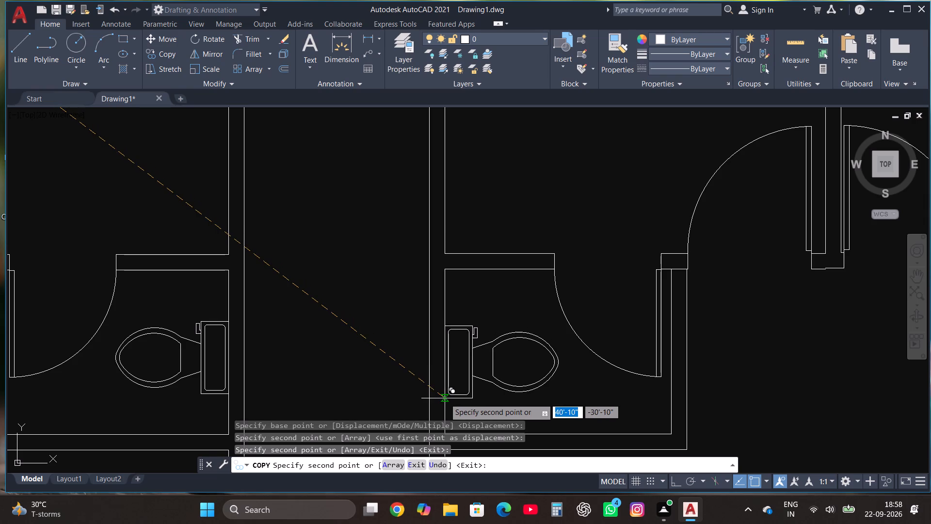
click(445, 399)
scroll(471, 227, down, 5)
scroll(470, 321, up, 4)
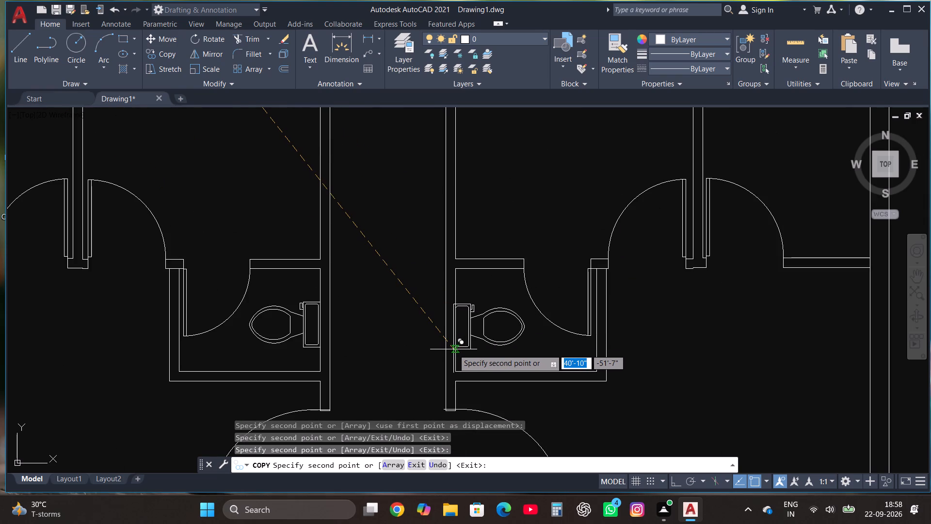
click(456, 350)
key(Escape)
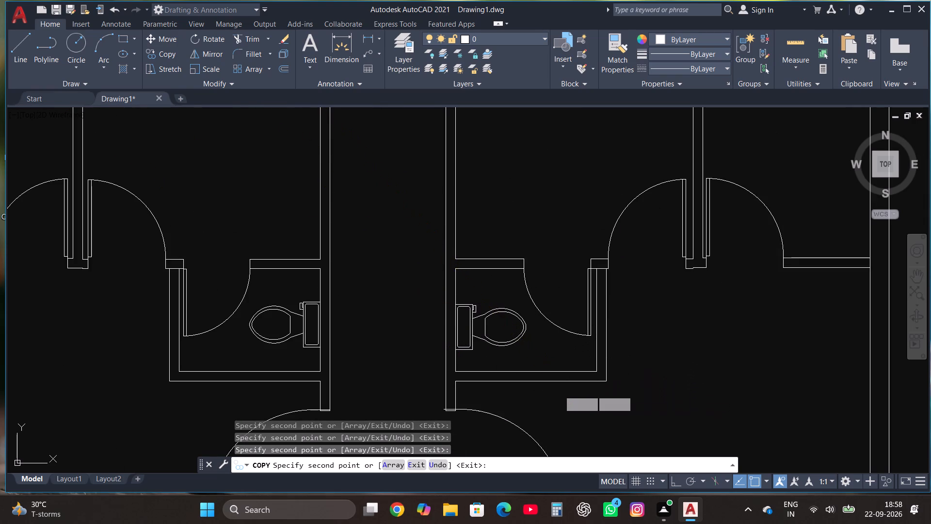
Erase the leftover source doors and toilets standing outside the plan, west of the outline.
scroll(563, 396, down, 1)
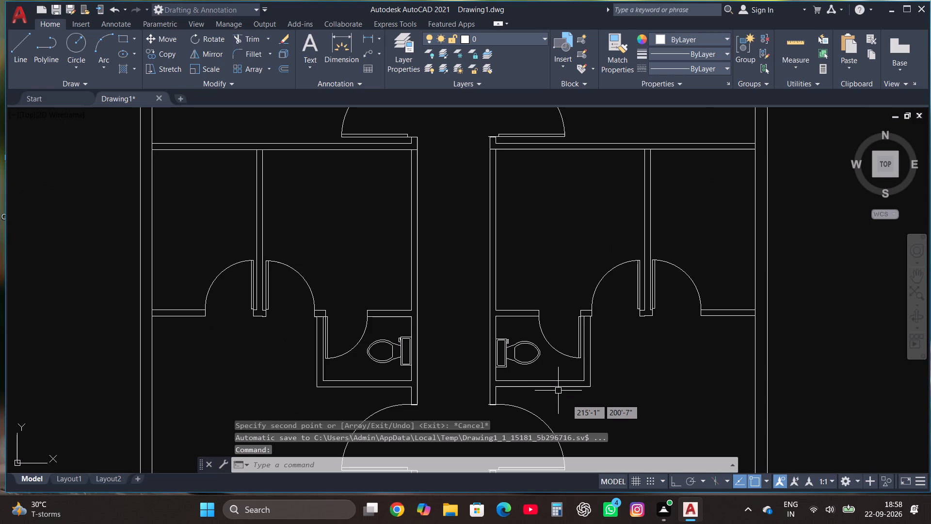
scroll(558, 390, down, 1)
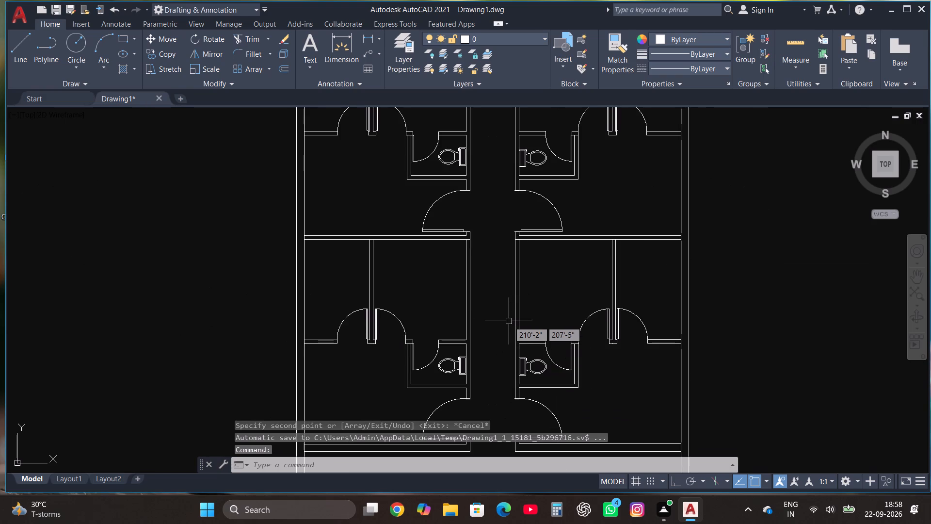
scroll(495, 321, down, 3)
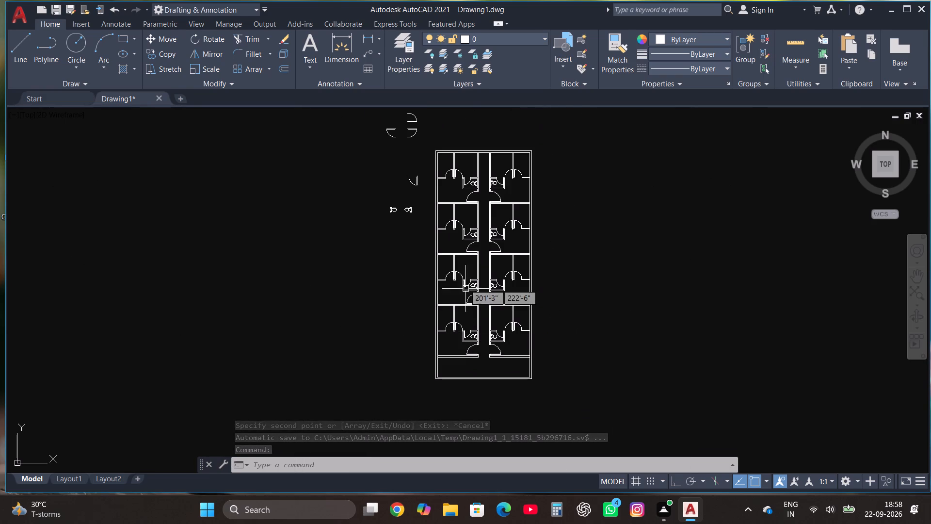
scroll(421, 328, down, 1)
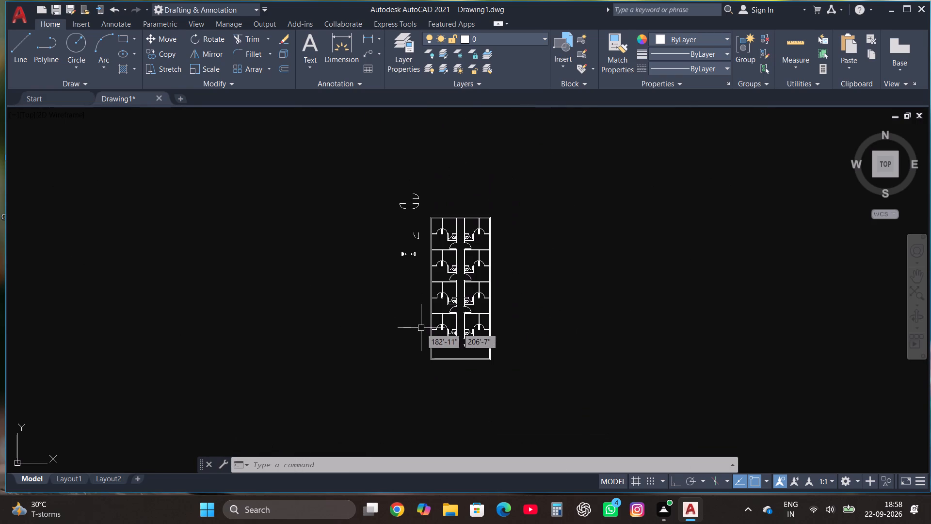
scroll(417, 239, up, 1)
click(419, 285)
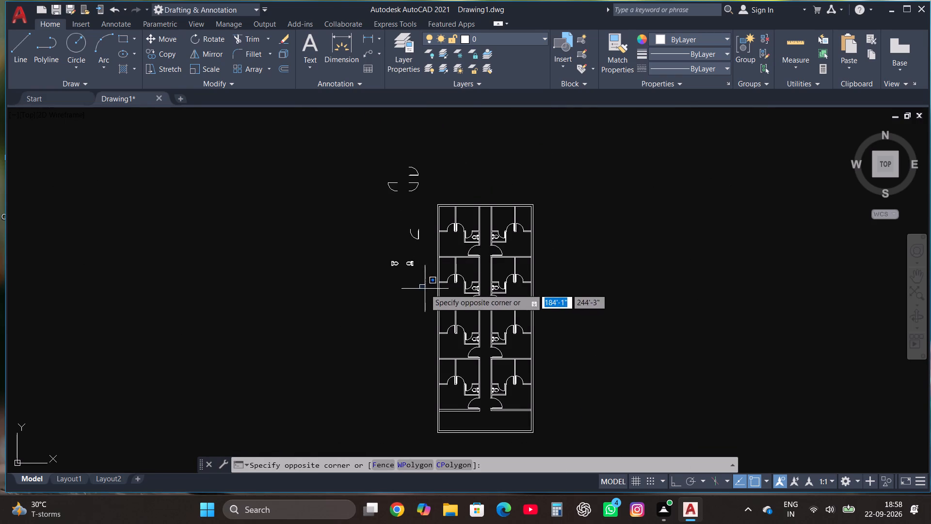
click(375, 160)
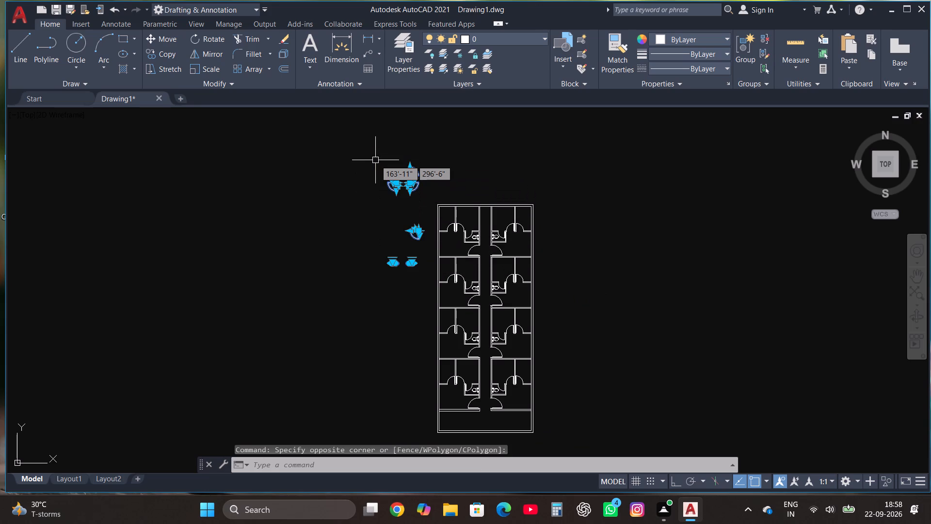
key(Delete)
Draw a window about 5'-6" by 8" in the north wall of the northwest unit's east room, with a lengthwise line through its middle.
scroll(472, 206, up, 3)
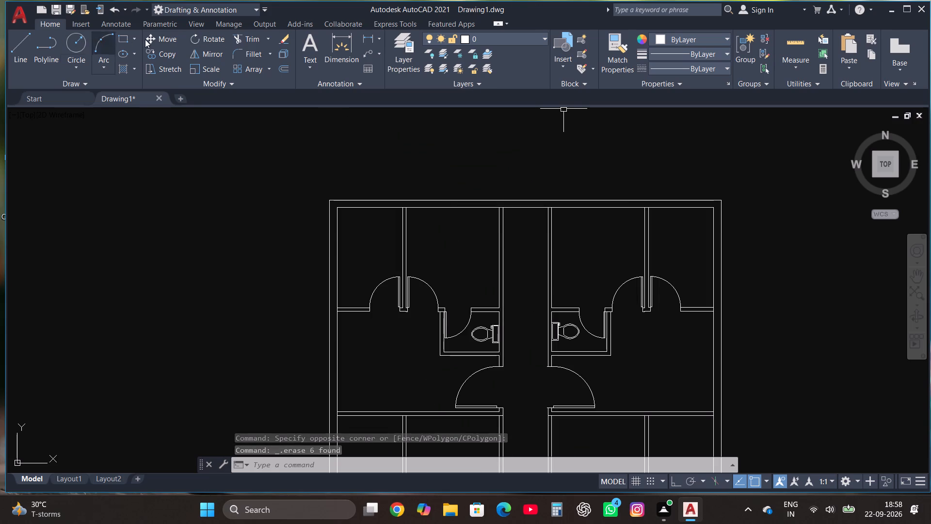
click(126, 36)
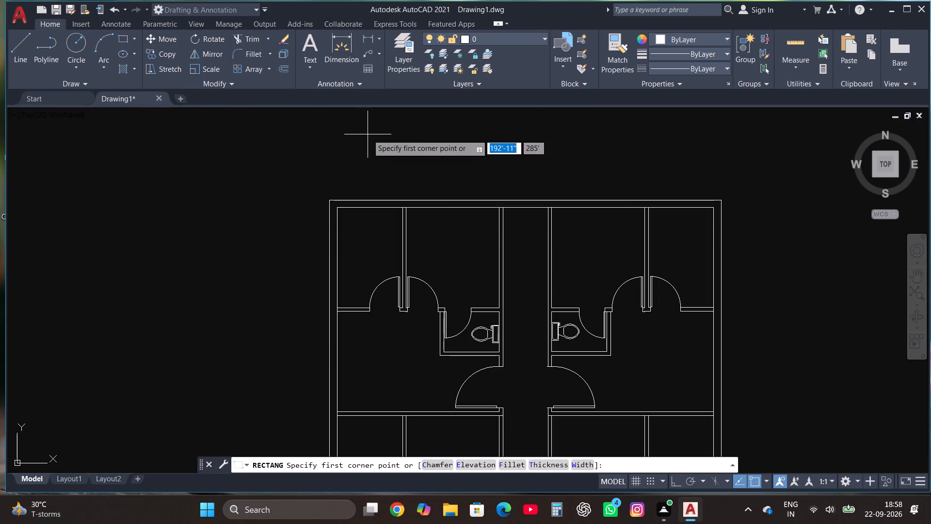
scroll(431, 174, up, 2)
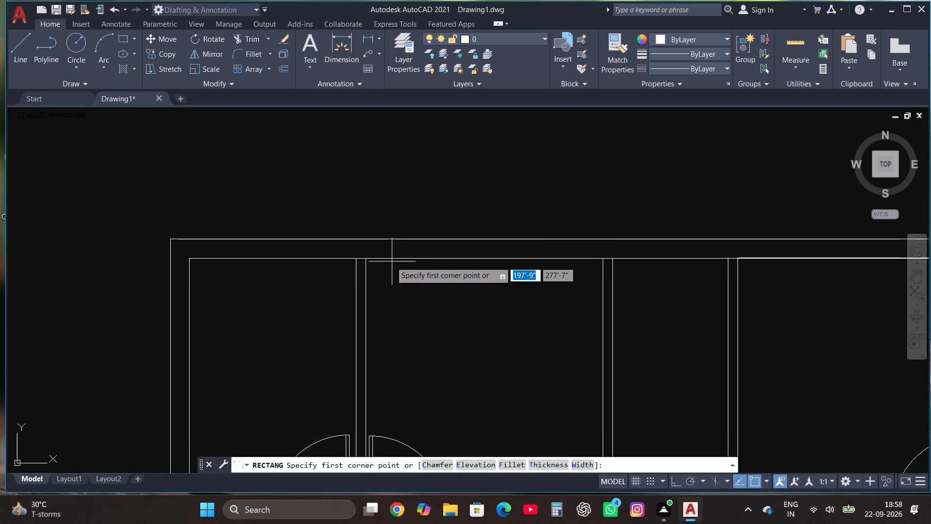
click(388, 256)
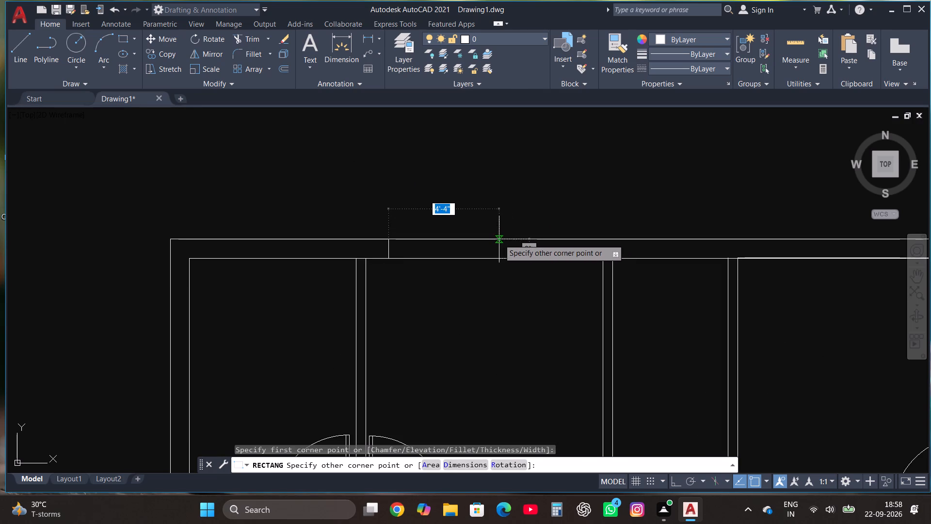
click(529, 241)
click(20, 49)
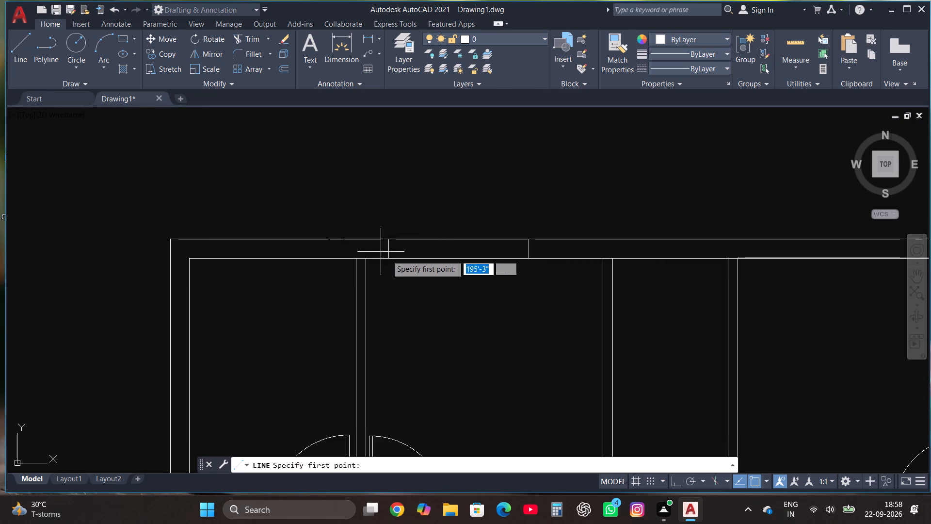
click(387, 248)
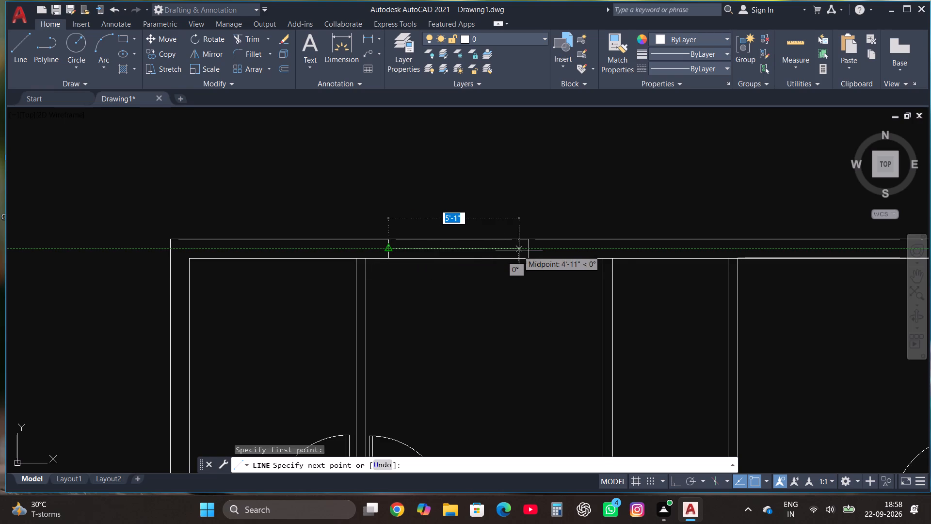
click(531, 250)
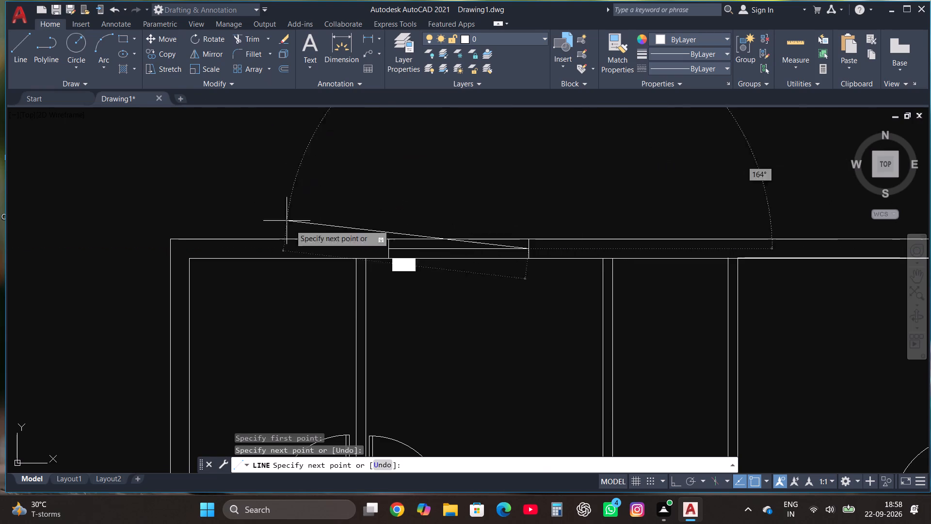
key(Escape)
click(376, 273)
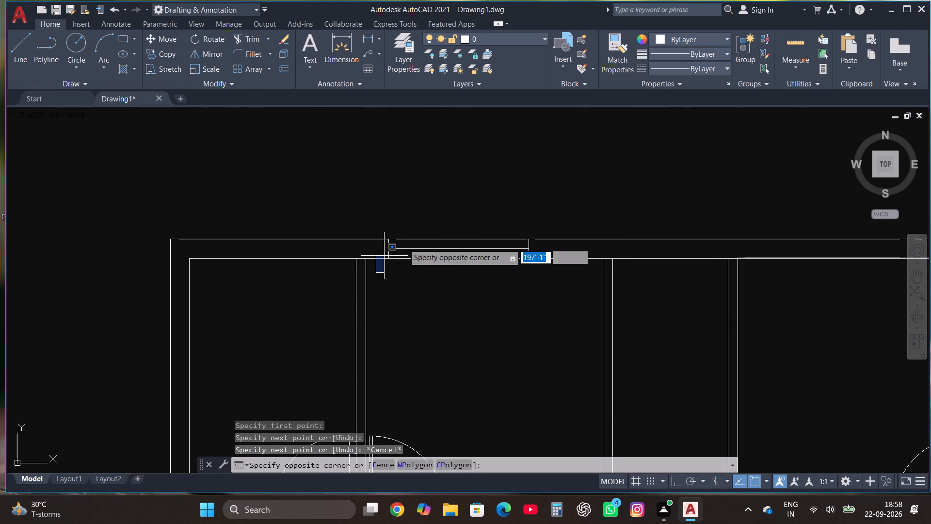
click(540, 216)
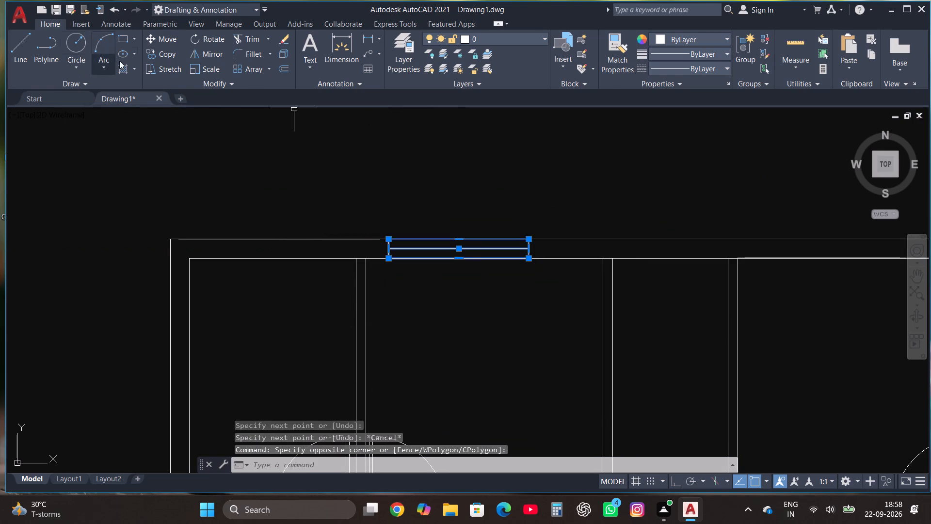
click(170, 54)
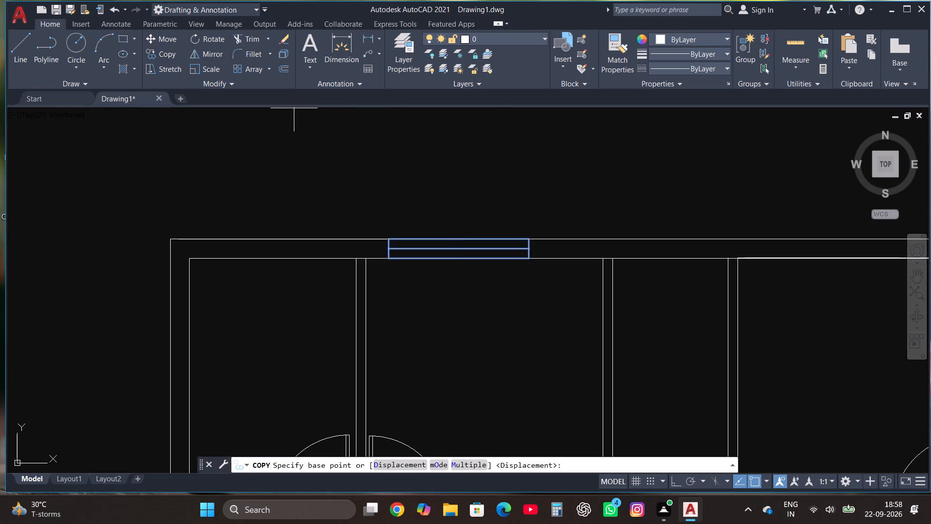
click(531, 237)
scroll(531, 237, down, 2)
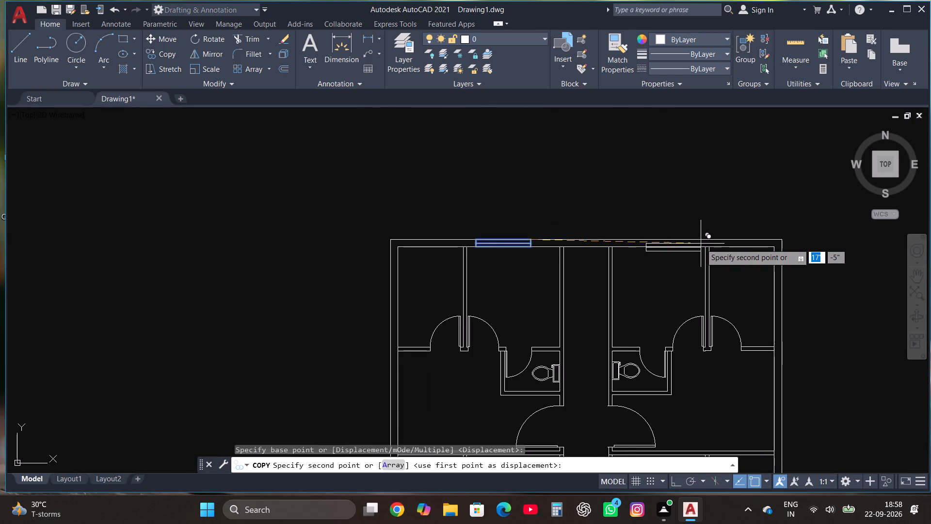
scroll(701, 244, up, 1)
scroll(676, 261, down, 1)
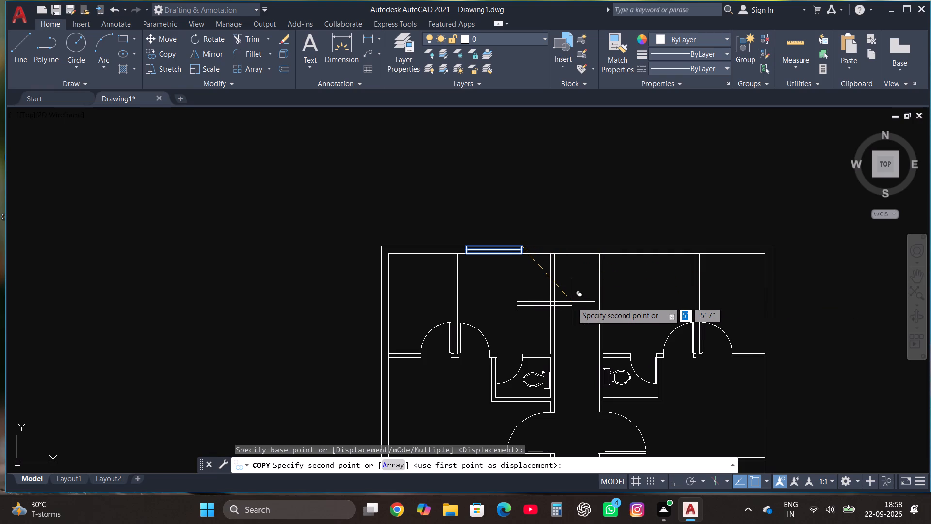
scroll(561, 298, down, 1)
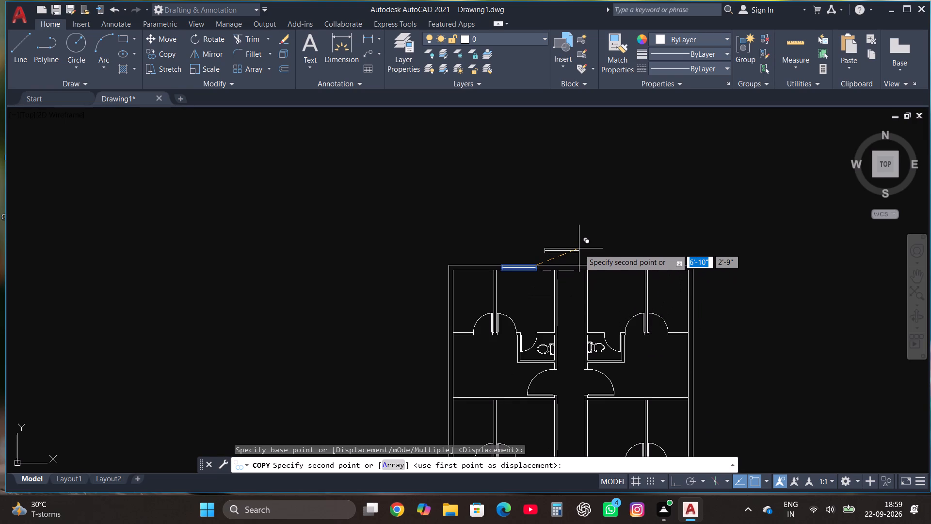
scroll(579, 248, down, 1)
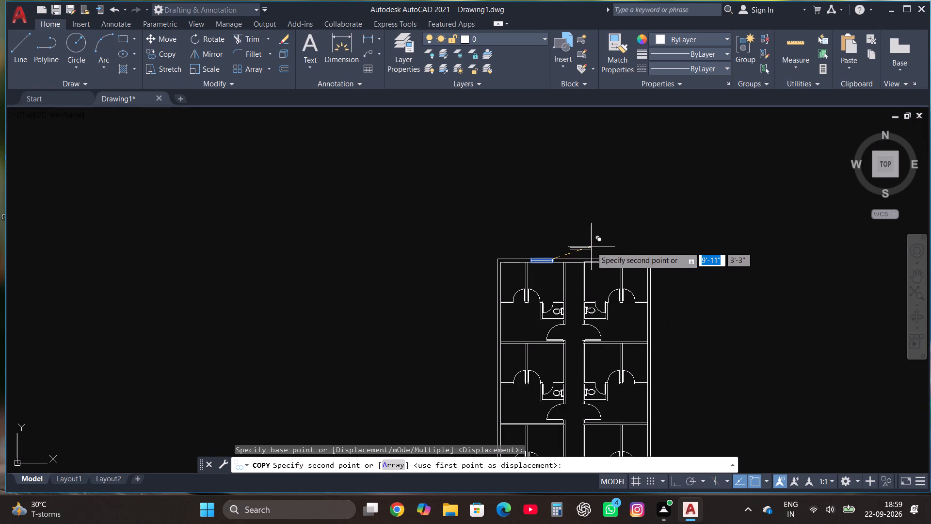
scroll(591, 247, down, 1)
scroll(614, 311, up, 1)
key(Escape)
Erase the doors, toilets and enclosed partition walls of the east units with a window selection, from south of the units to the northernmost rooms.
scroll(571, 220, down, 1)
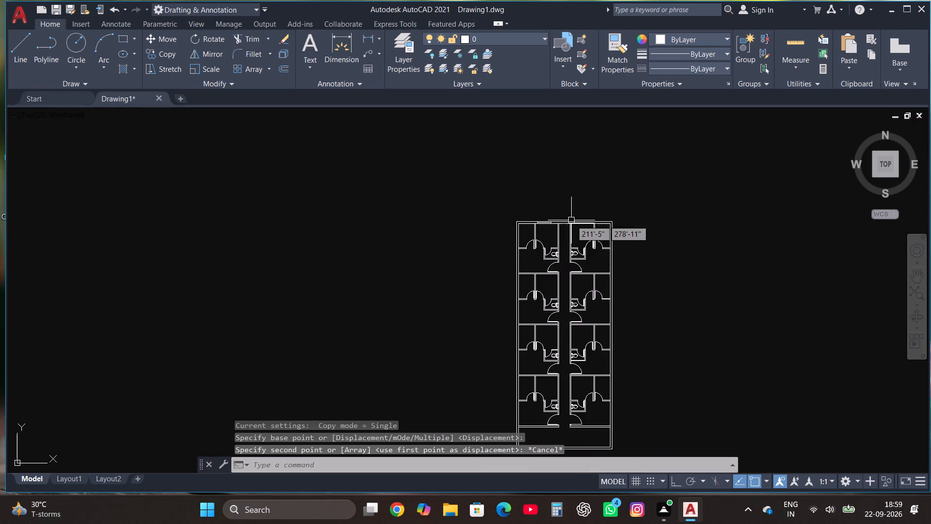
scroll(576, 429, up, 2)
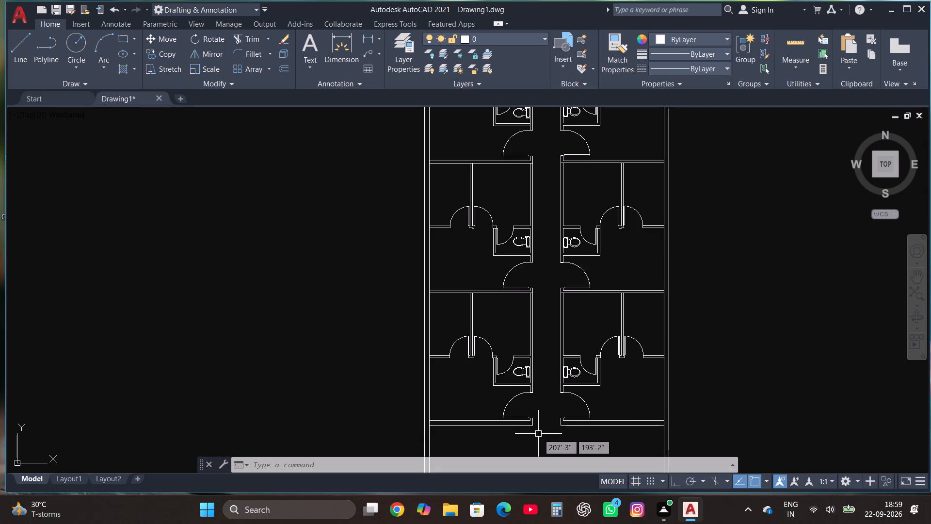
scroll(538, 434, down, 2)
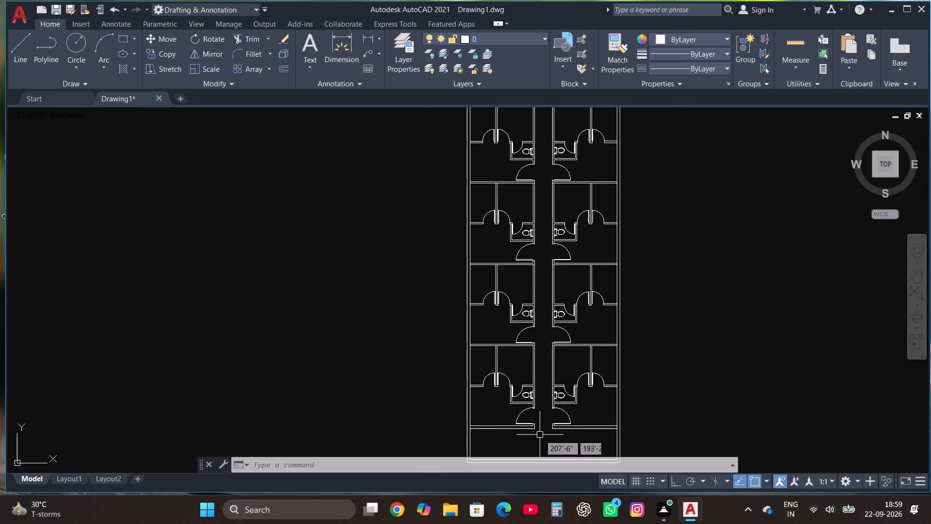
scroll(557, 436, up, 2)
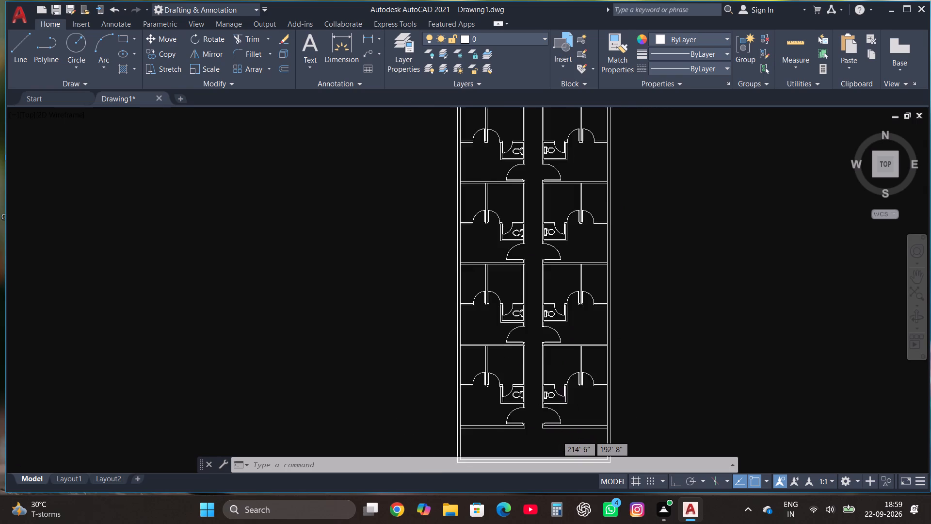
click(523, 433)
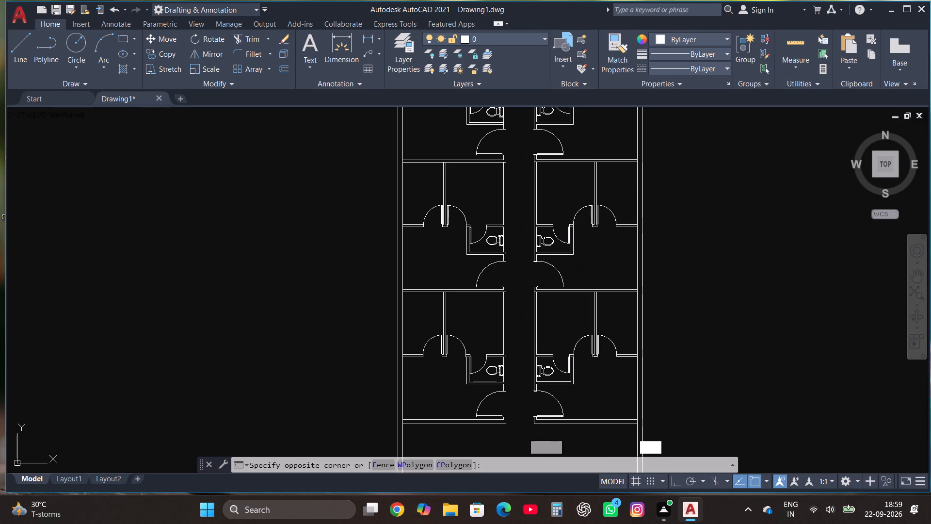
scroll(522, 433, down, 1)
scroll(553, 332, down, 1)
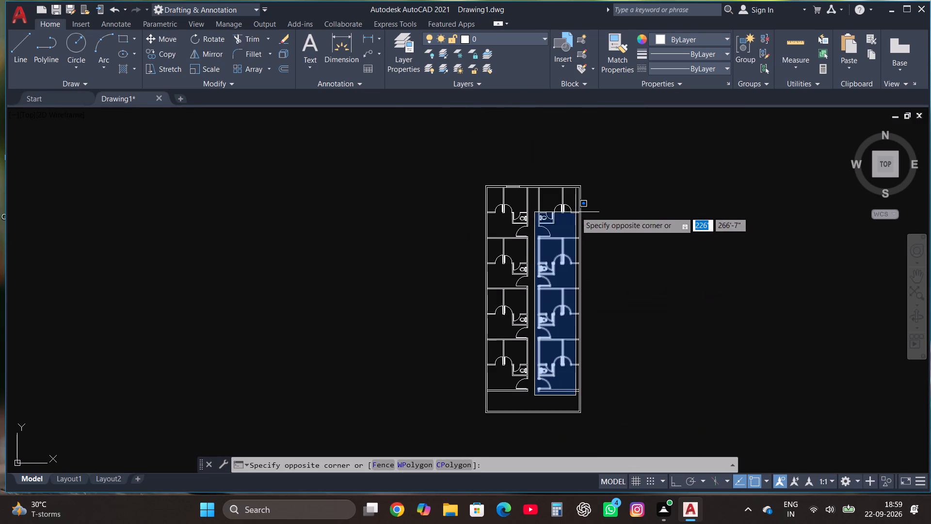
click(572, 194)
key(Delete)
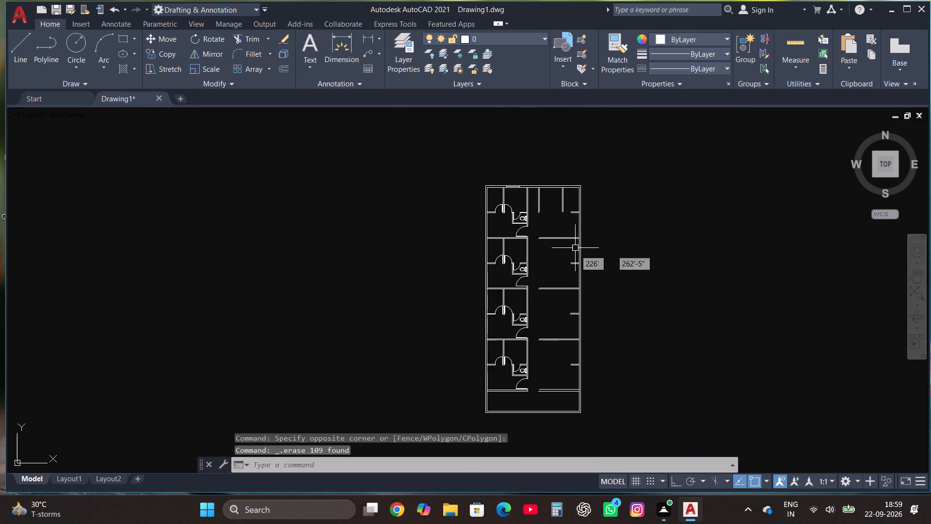
Erase the leftover cross walls and partition stubs on the east side, keeping the short northern piece of the east corridor wall.
click(573, 403)
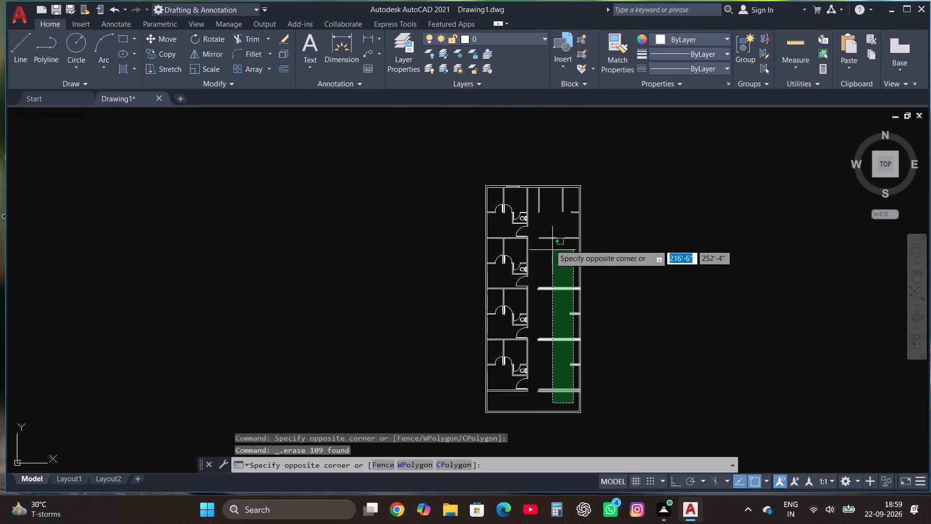
click(545, 202)
key(Delete)
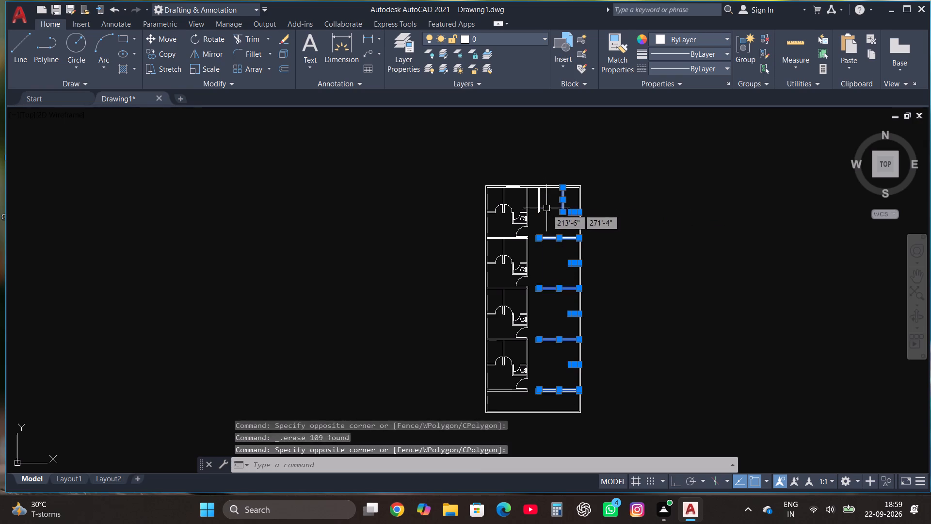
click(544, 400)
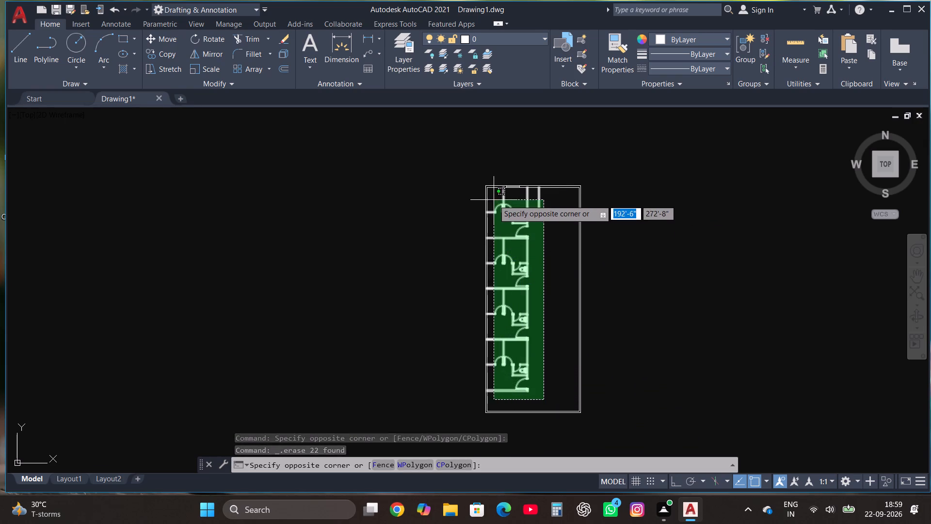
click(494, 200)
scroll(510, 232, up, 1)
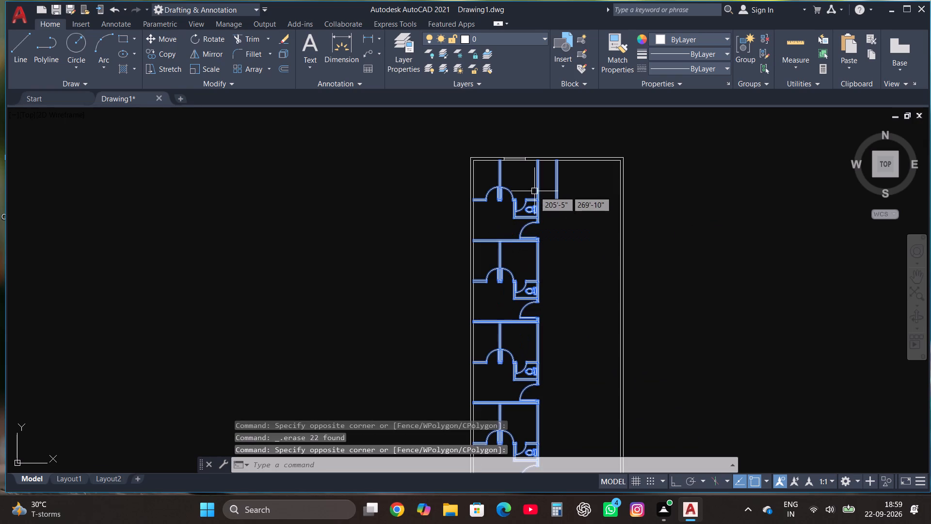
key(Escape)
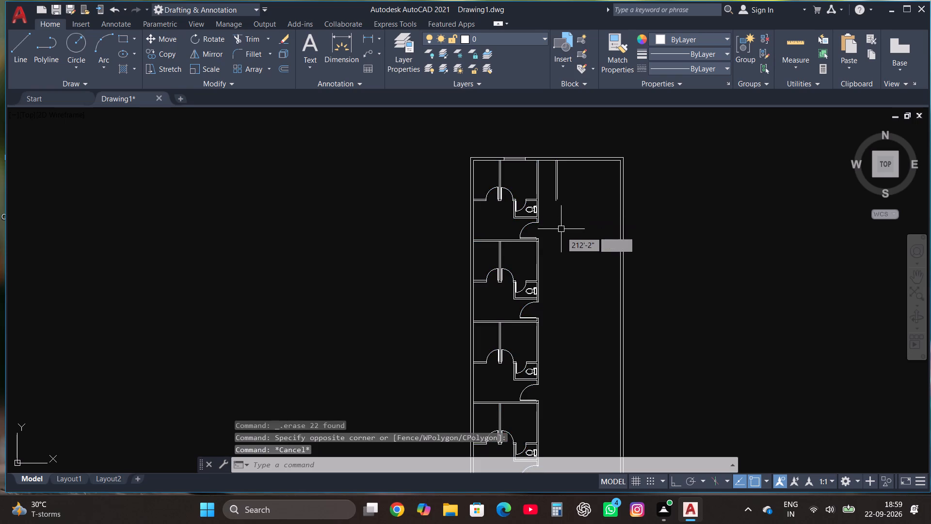
Copy all four west units from the north end of their corridor wall to the inner northeast corner of the outline.
scroll(561, 239, down, 1)
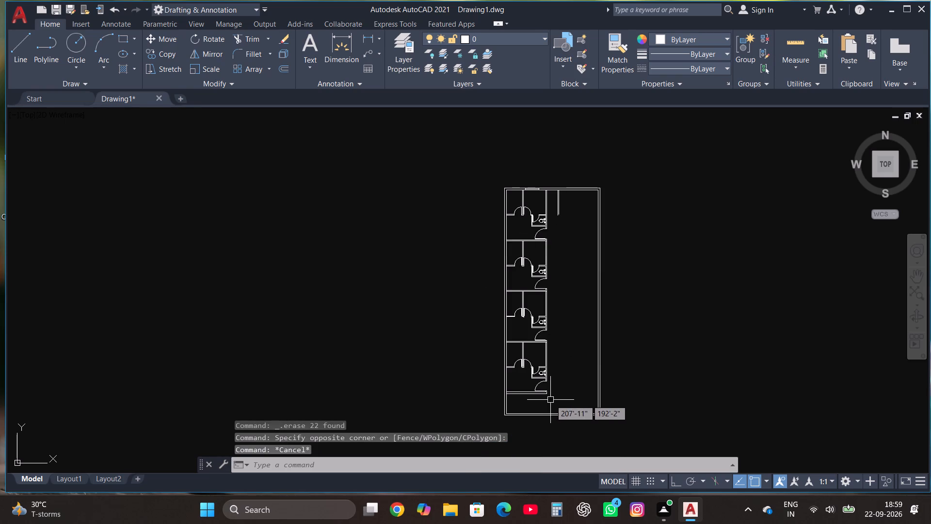
click(550, 400)
scroll(514, 202, up, 2)
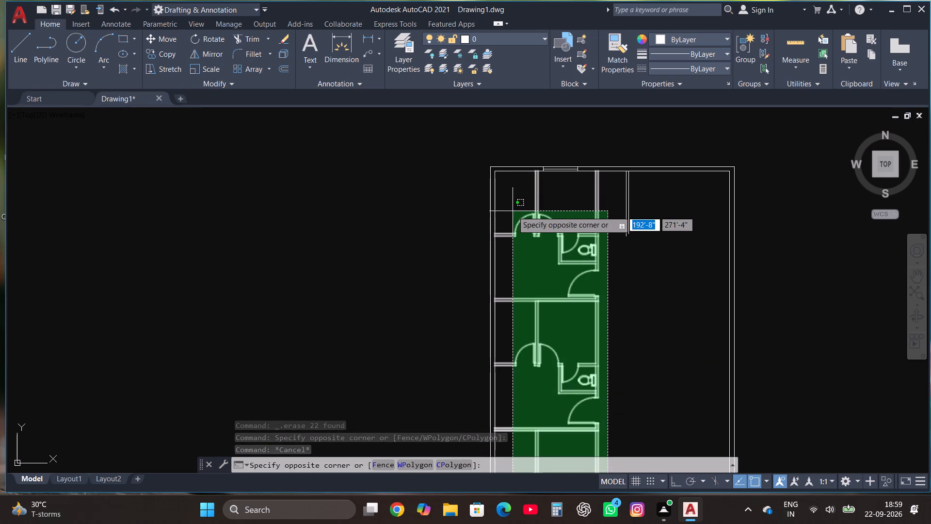
click(508, 202)
scroll(541, 203, down, 1)
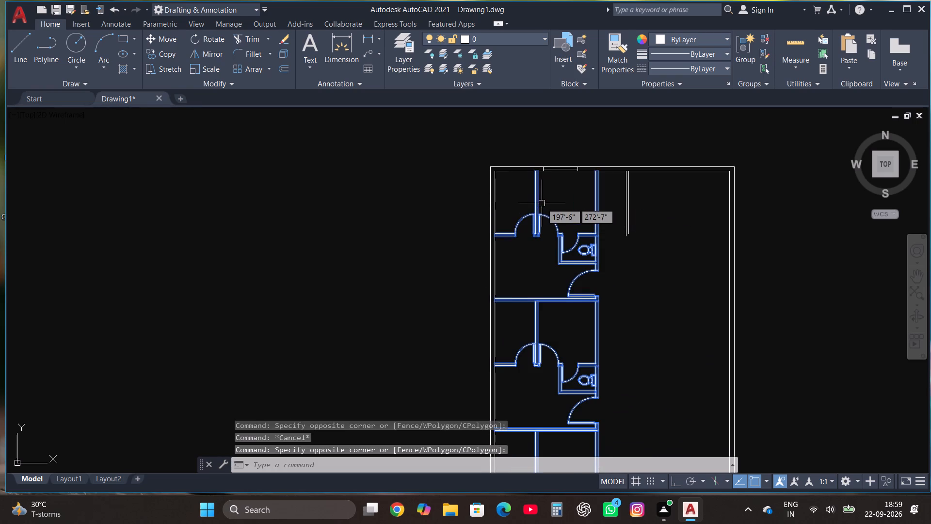
scroll(585, 184, up, 2)
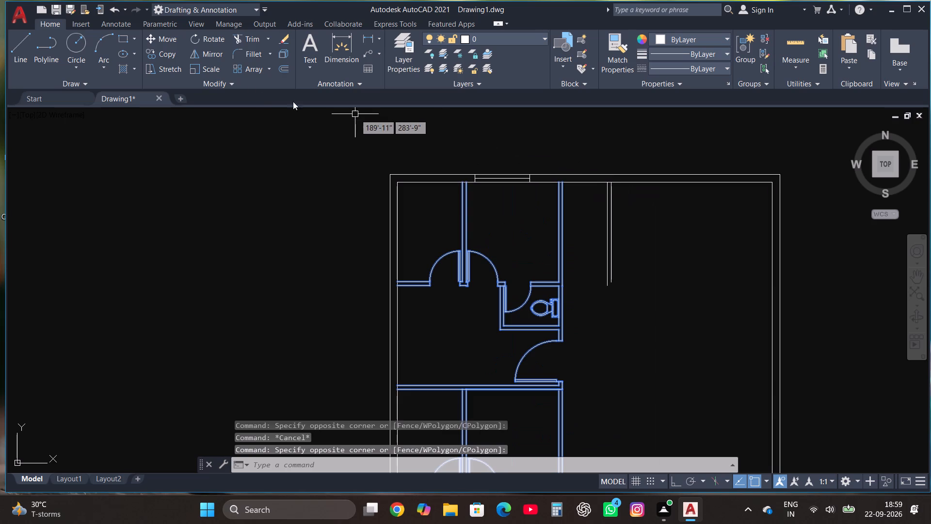
click(167, 52)
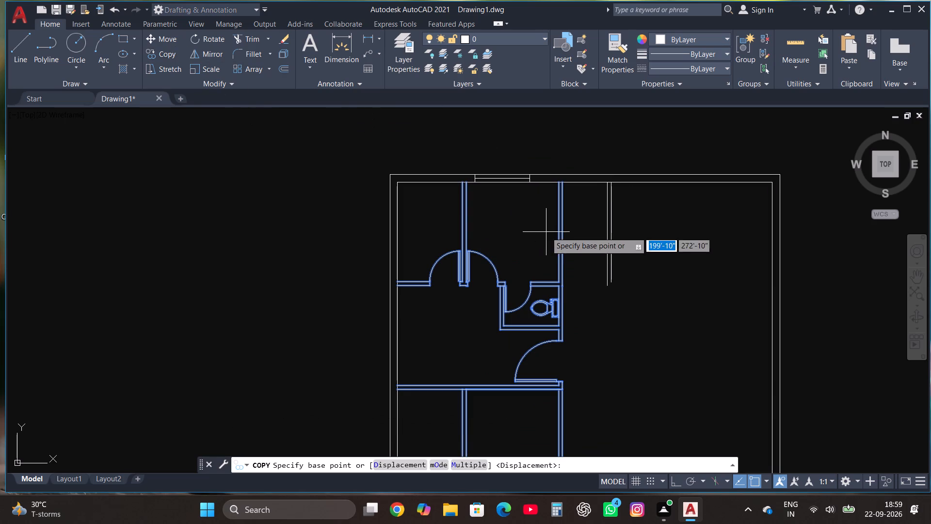
click(563, 183)
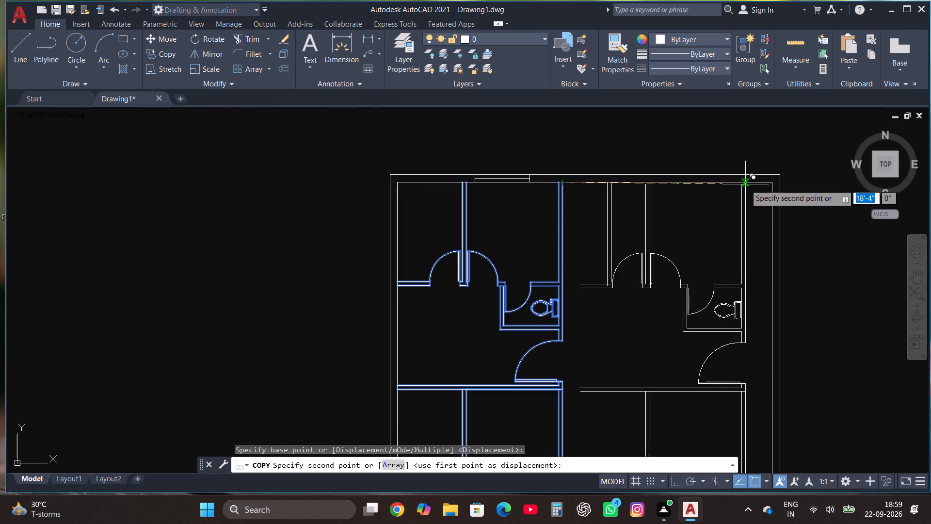
click(771, 183)
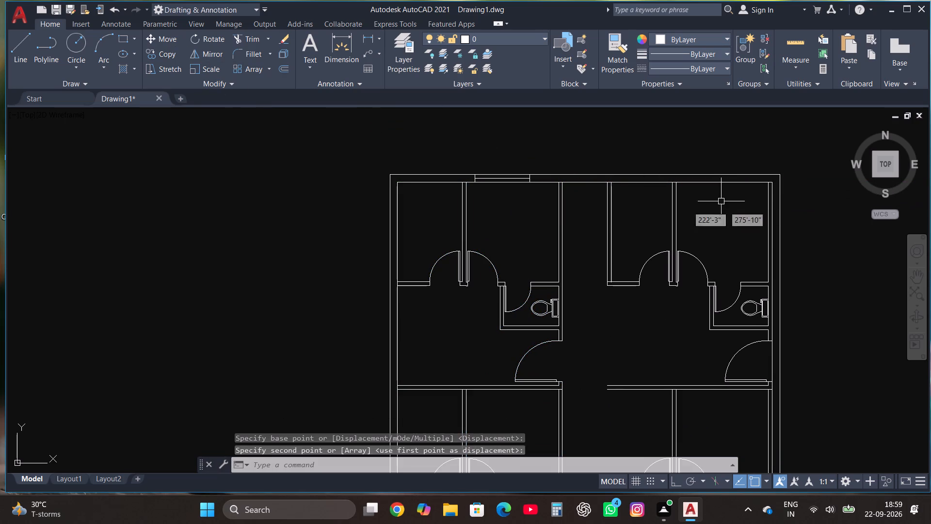
Draw the east corridor wall's corridor-side line from the short northern wall piece to the southernmost east unit's southwest corner.
scroll(536, 202, down, 2)
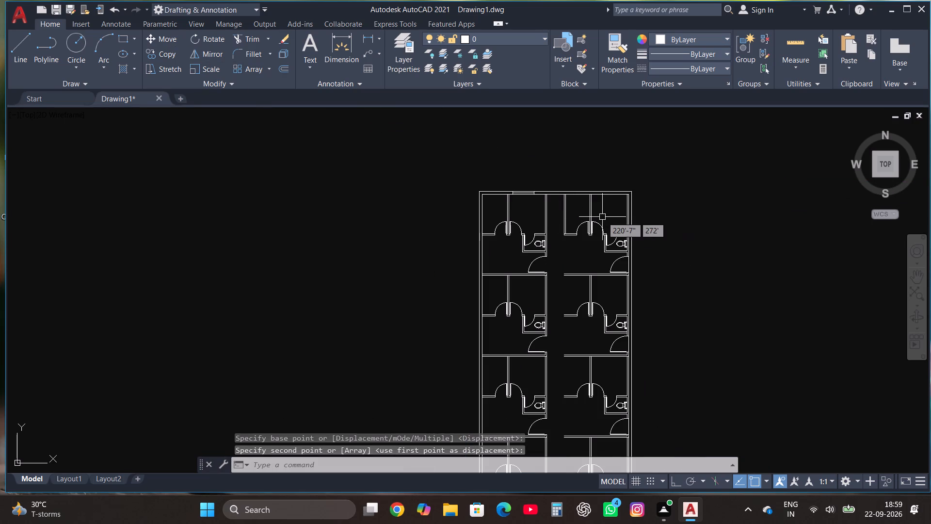
scroll(602, 217, down, 1)
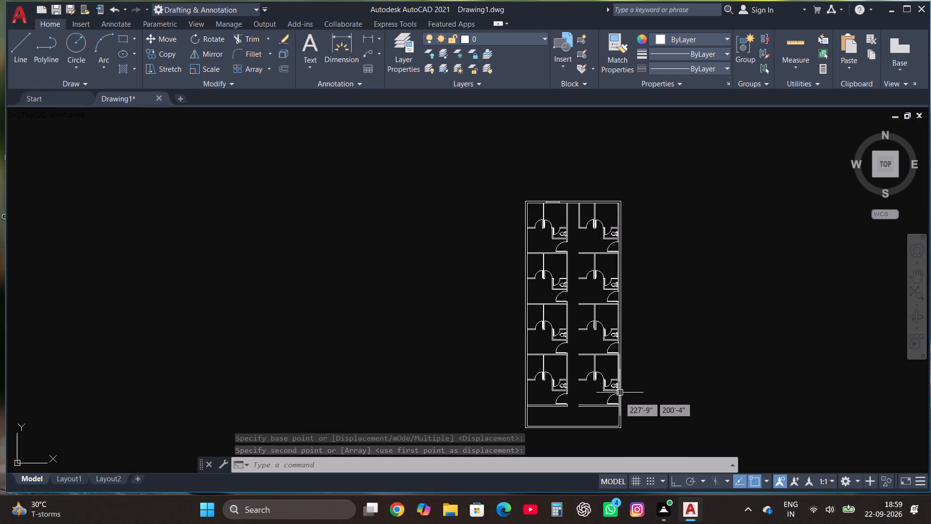
scroll(616, 411, up, 1)
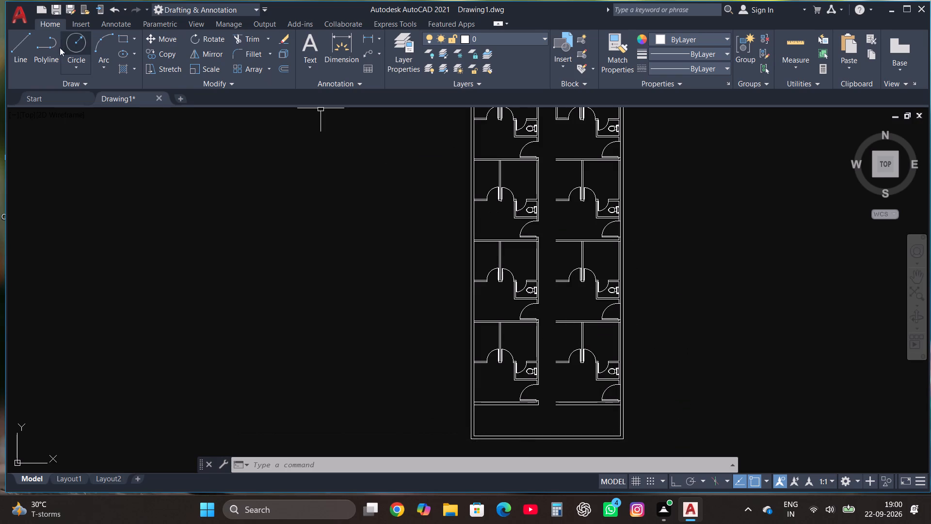
click(23, 39)
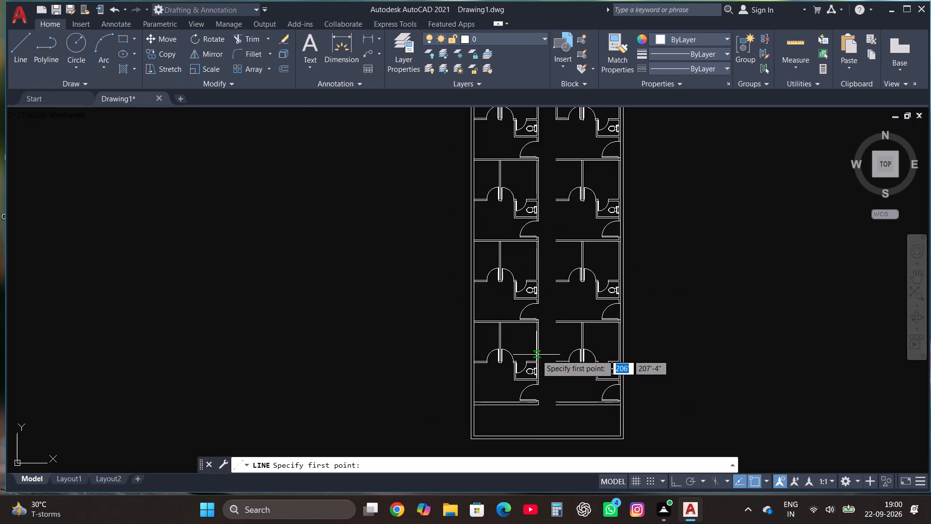
scroll(529, 348, down, 1)
scroll(542, 199, up, 3)
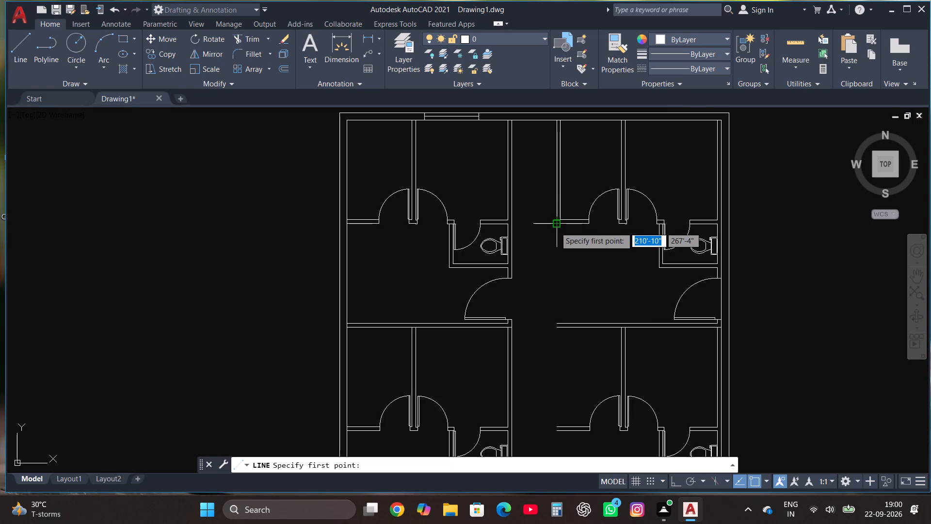
scroll(555, 227, up, 4)
click(564, 209)
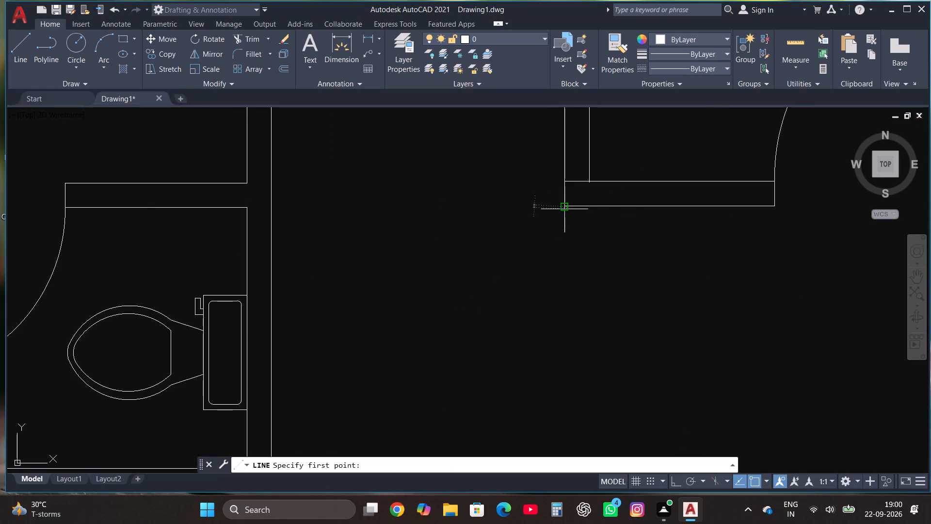
scroll(564, 210, down, 6)
scroll(561, 335, down, 1)
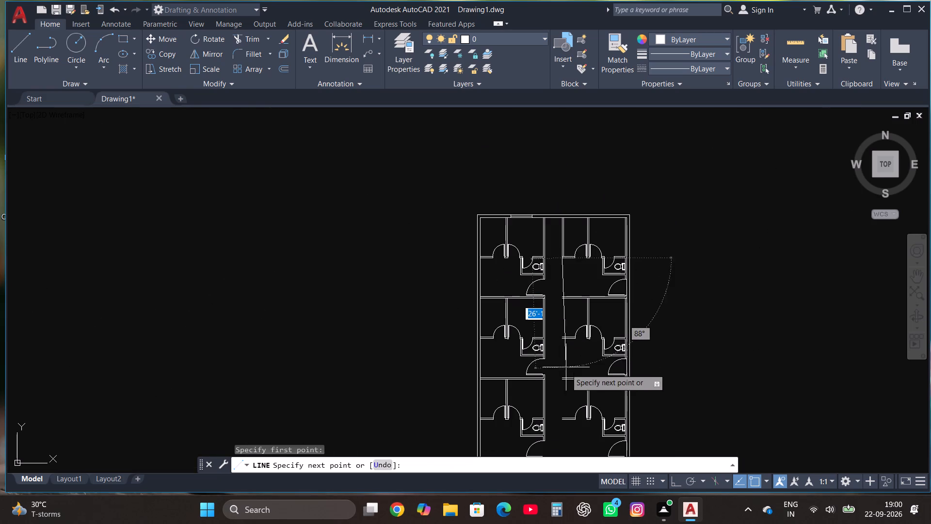
scroll(574, 328, down, 3)
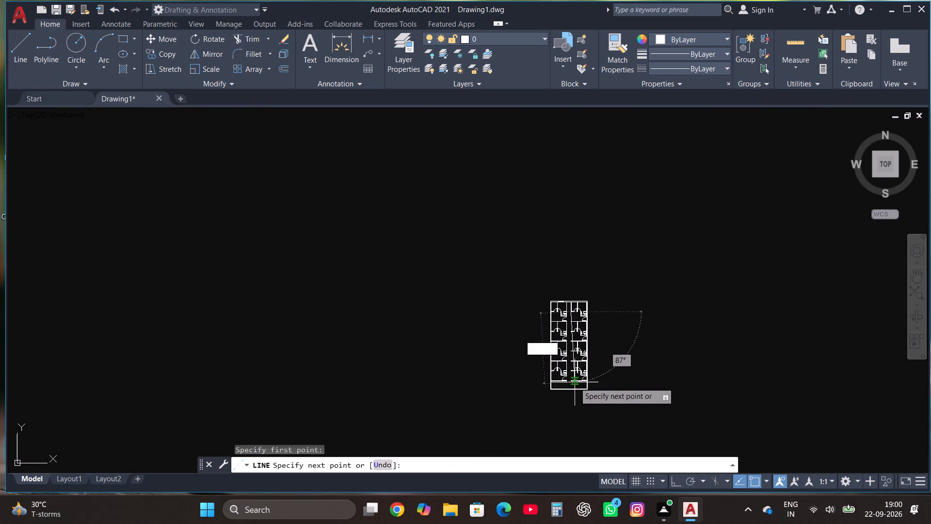
scroll(574, 383, up, 5)
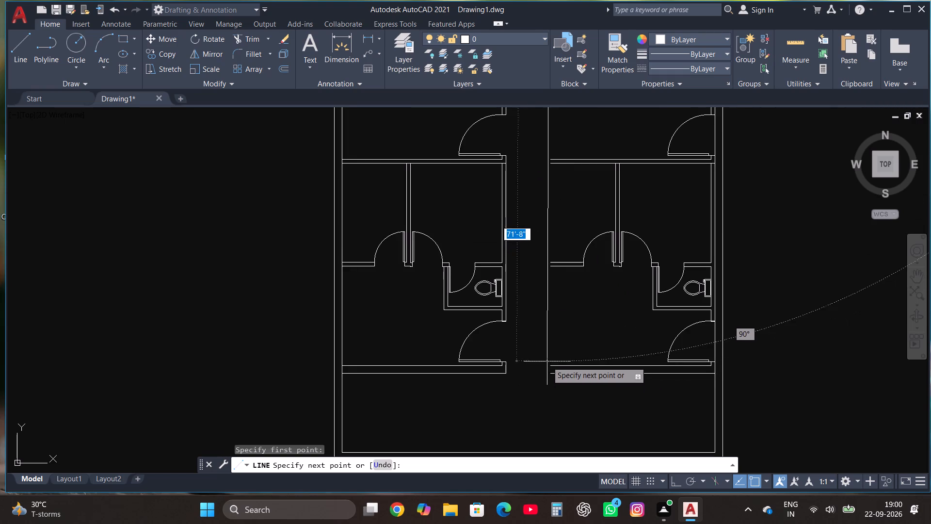
click(549, 374)
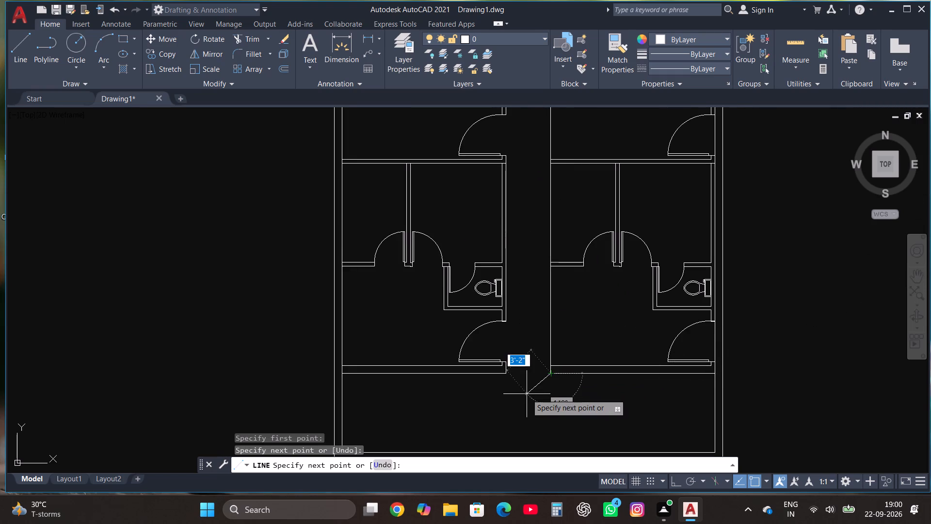
key(Escape)
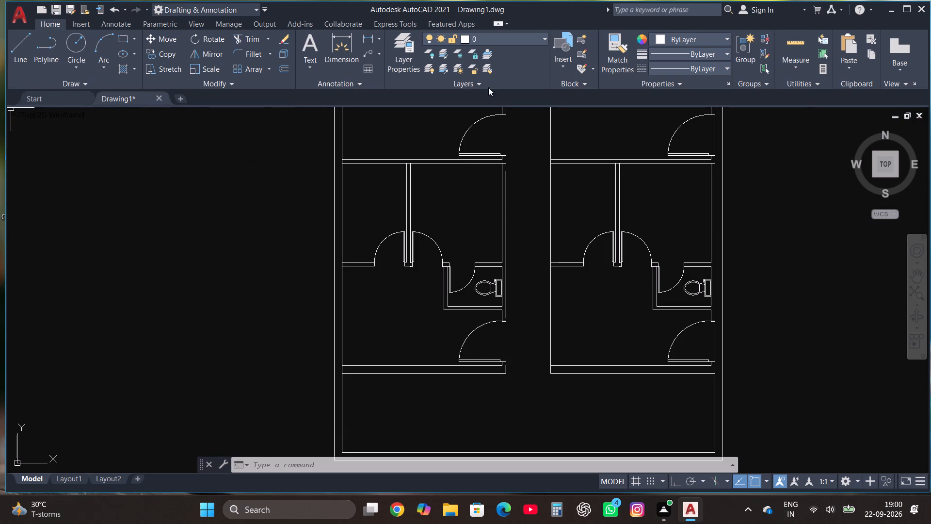
Draw the east corridor wall's room-side line from the northernmost unit's partition straight south past the southernmost unit's south wall, with Ortho on.
click(16, 46)
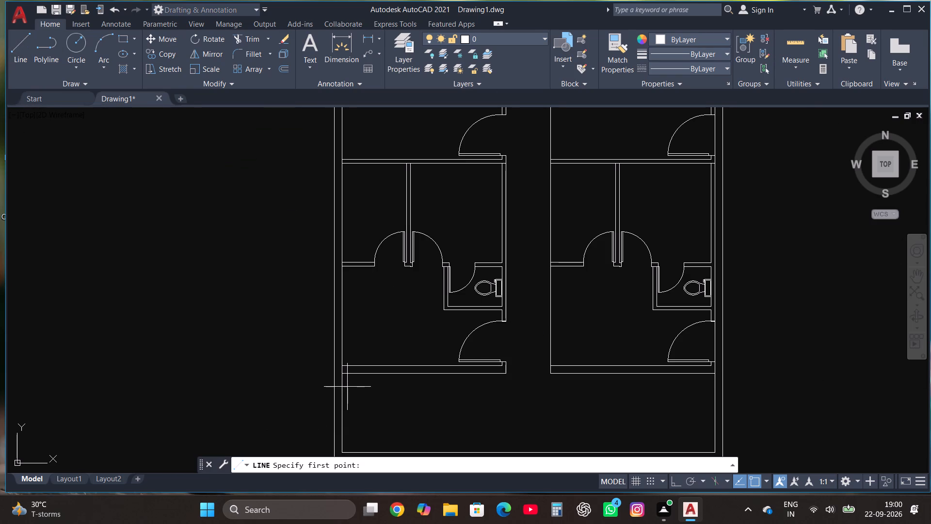
scroll(542, 469, down, 2)
scroll(720, 357, down, 2)
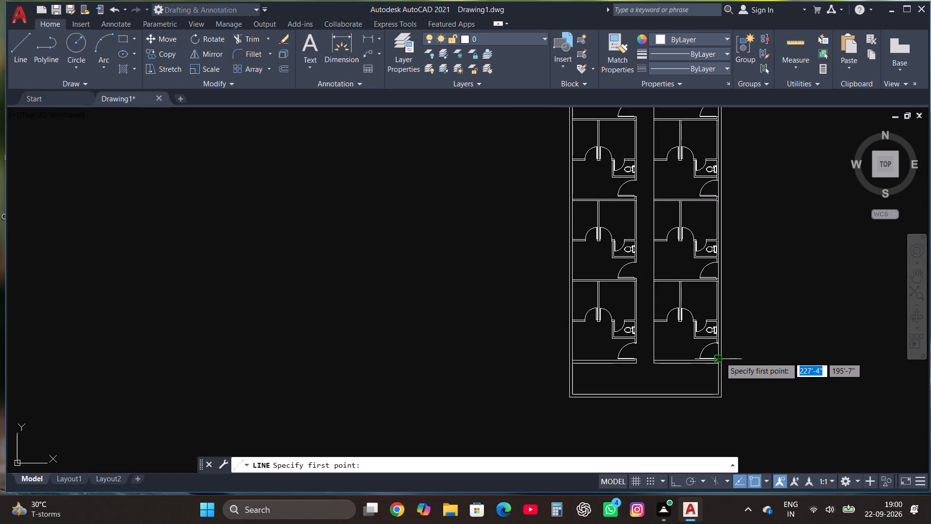
scroll(711, 374, down, 2)
scroll(706, 261, up, 2)
scroll(679, 232, up, 2)
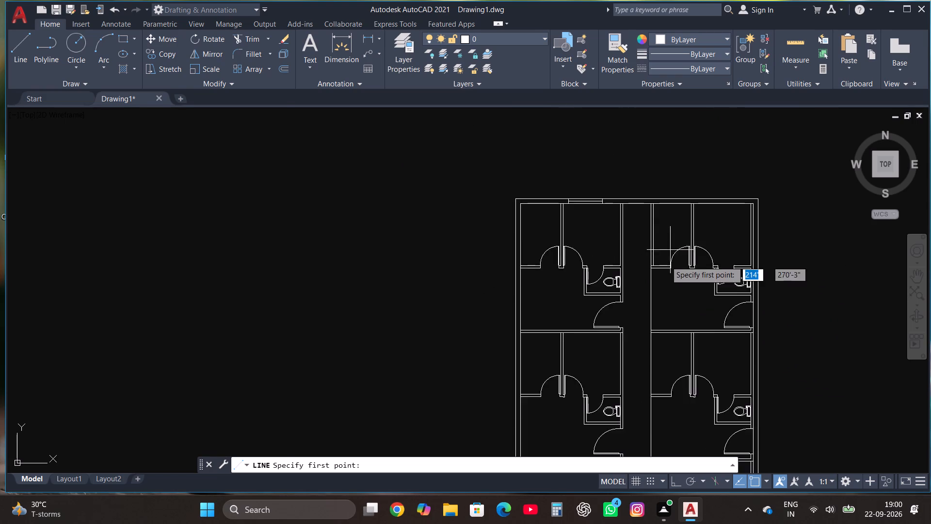
scroll(660, 268, up, 3)
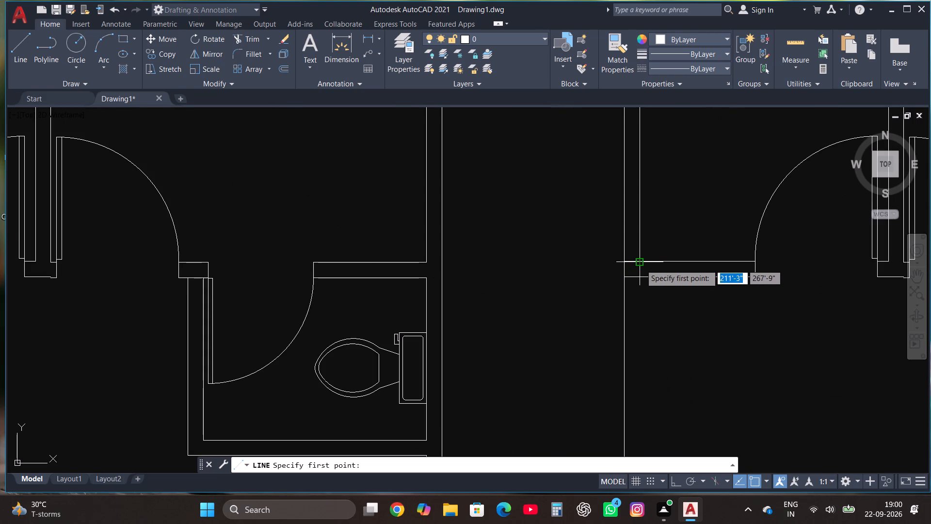
click(641, 263)
scroll(611, 375, down, 4)
scroll(624, 291, down, 3)
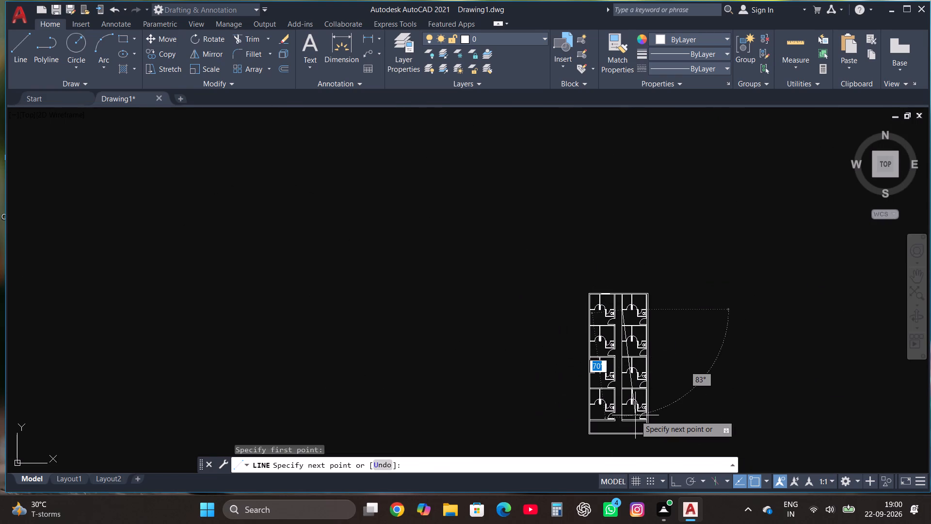
key(F8)
scroll(625, 426, up, 3)
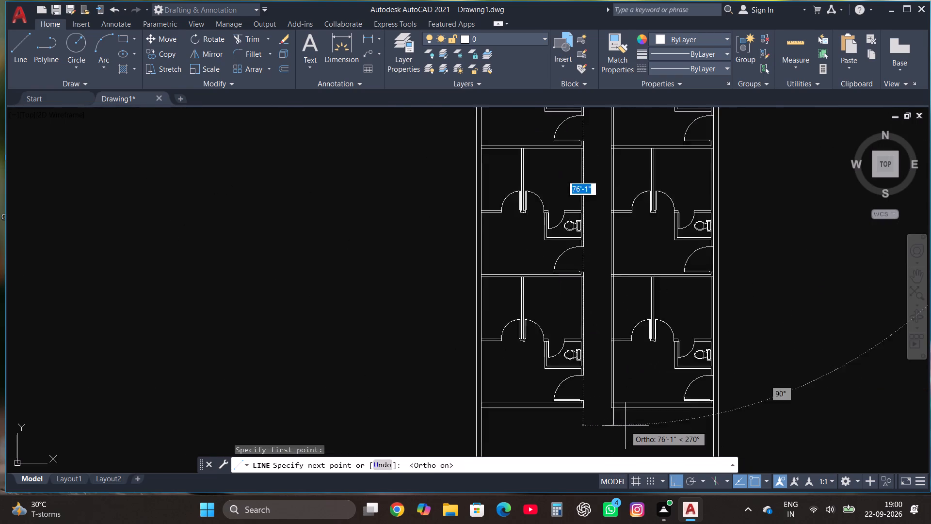
scroll(625, 426, up, 1)
click(606, 412)
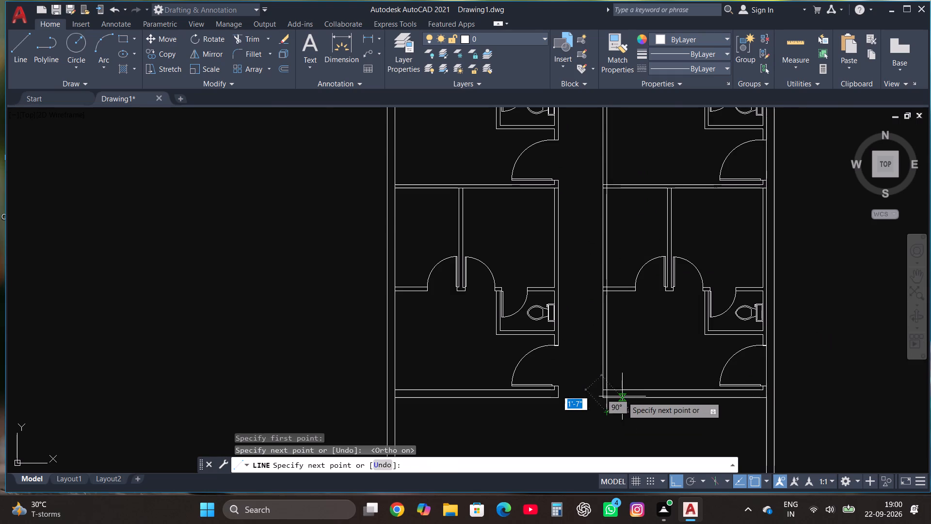
scroll(627, 399, up, 2)
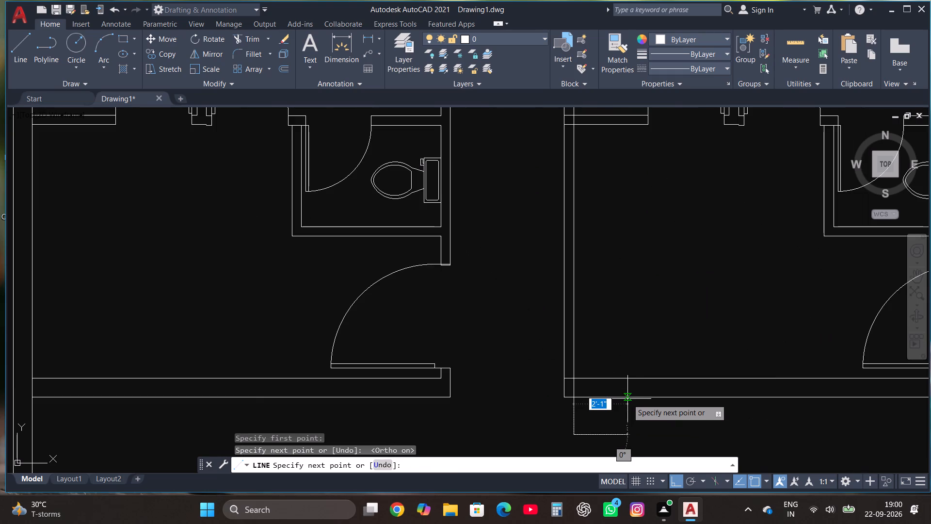
key(Escape)
Trim the new line's overshoot and the crossing lines at the southwest corner of the southernmost east unit.
click(245, 38)
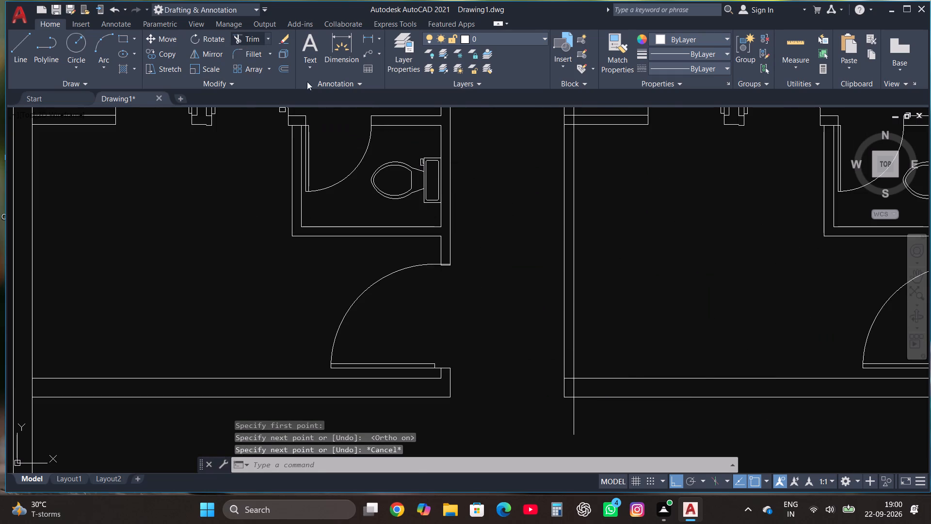
click(572, 409)
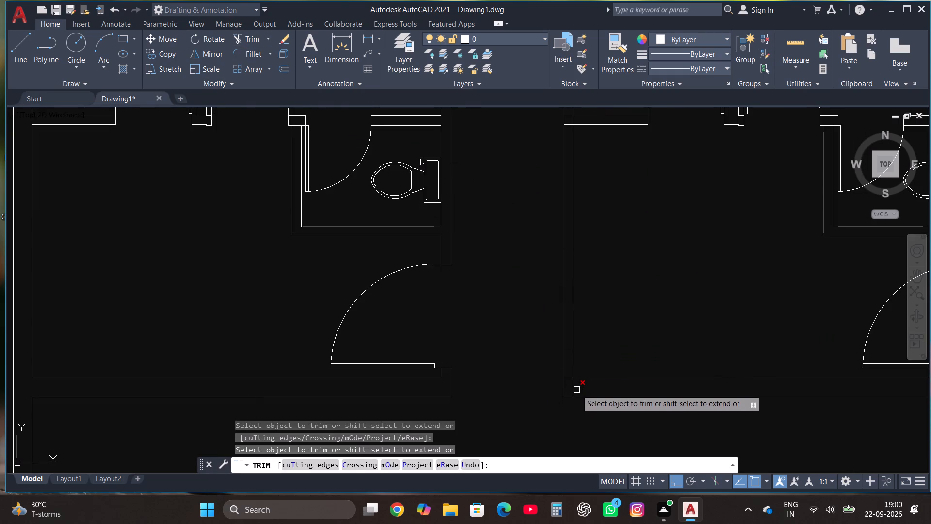
click(577, 390)
click(568, 377)
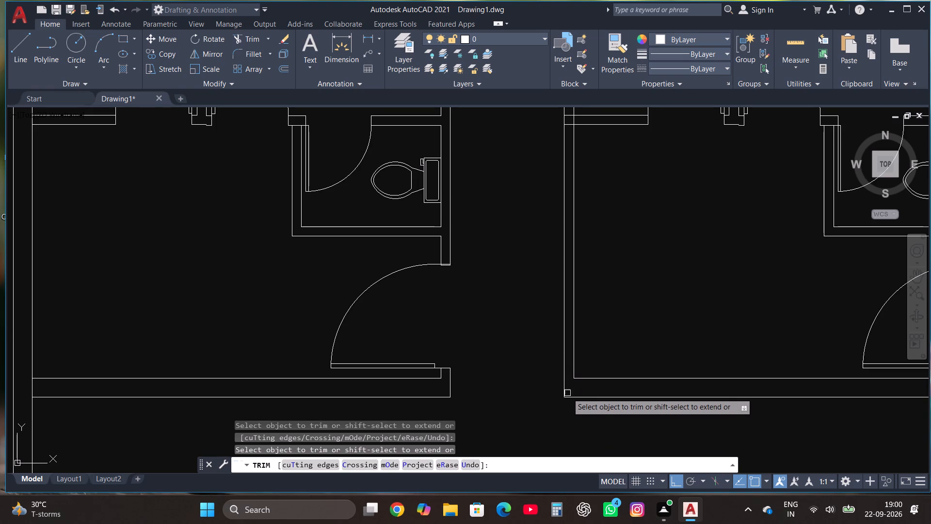
Trim the crossing lines where the northernmost east unit's room partition meets the corridor wall, leaving an open junction.
scroll(569, 405, down, 4)
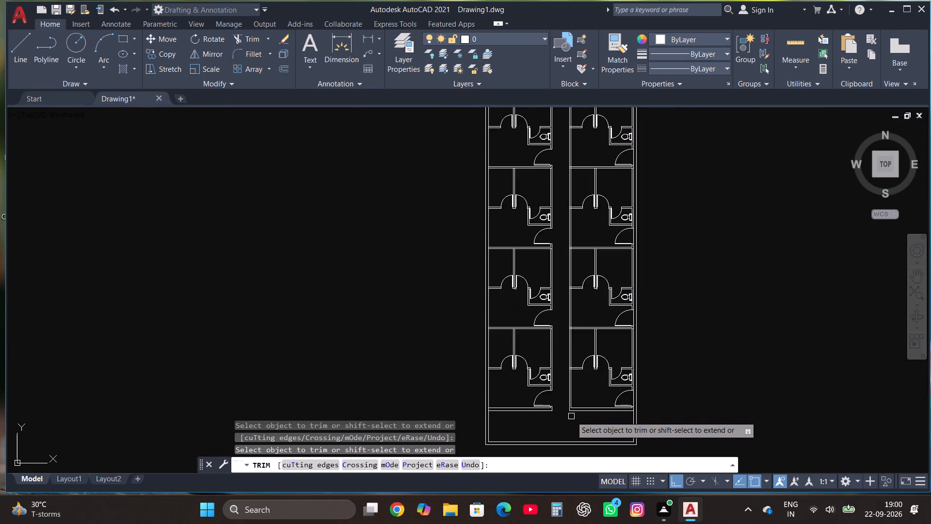
scroll(571, 416, down, 1)
scroll(566, 203, up, 3)
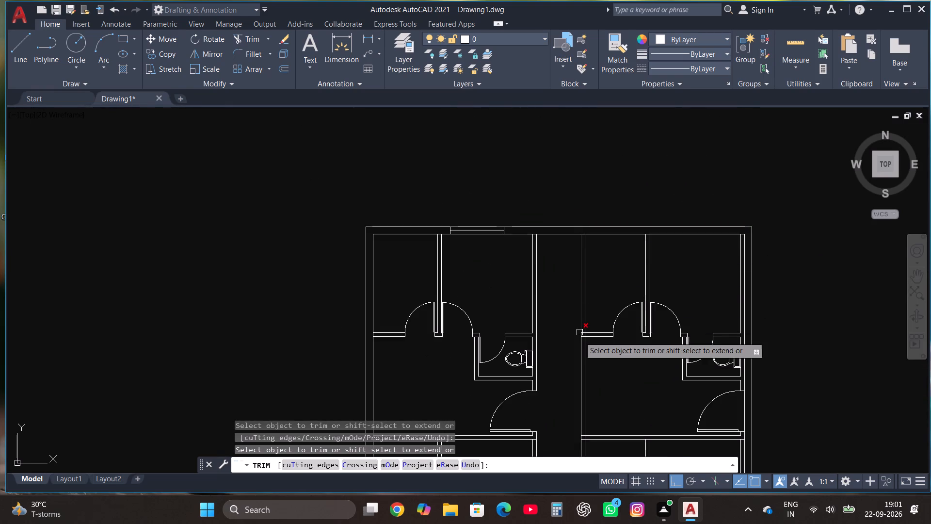
scroll(591, 348, up, 4)
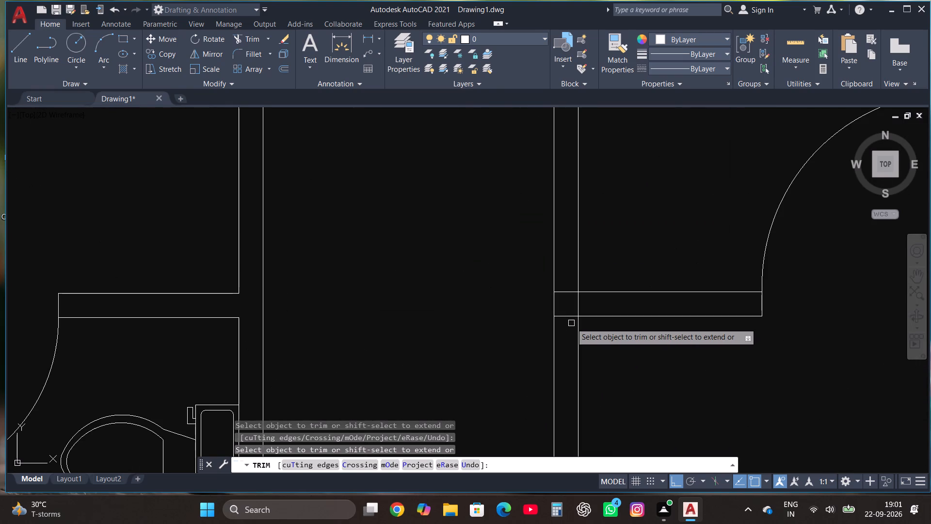
click(570, 325)
click(567, 274)
click(578, 308)
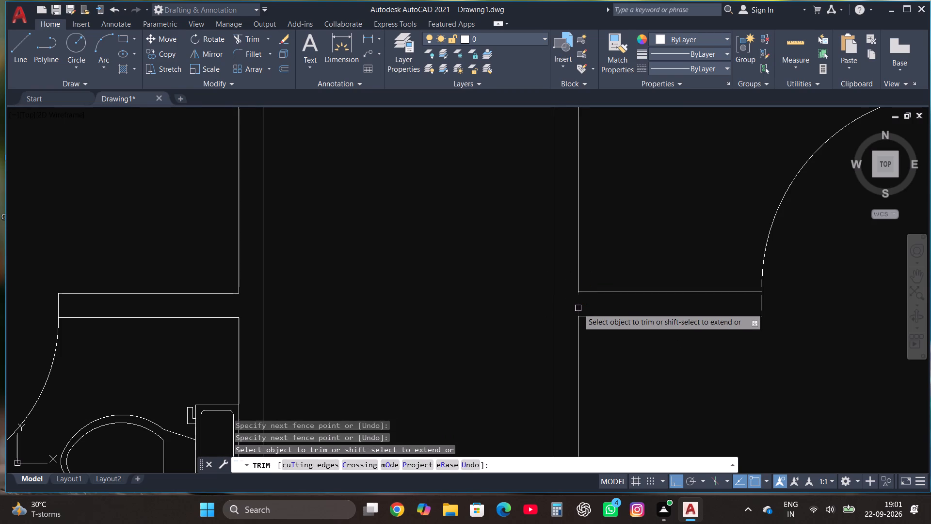
Trim the crossing lines where the wall between the first and second east units from the north meets the corridor wall.
scroll(572, 276, down, 3)
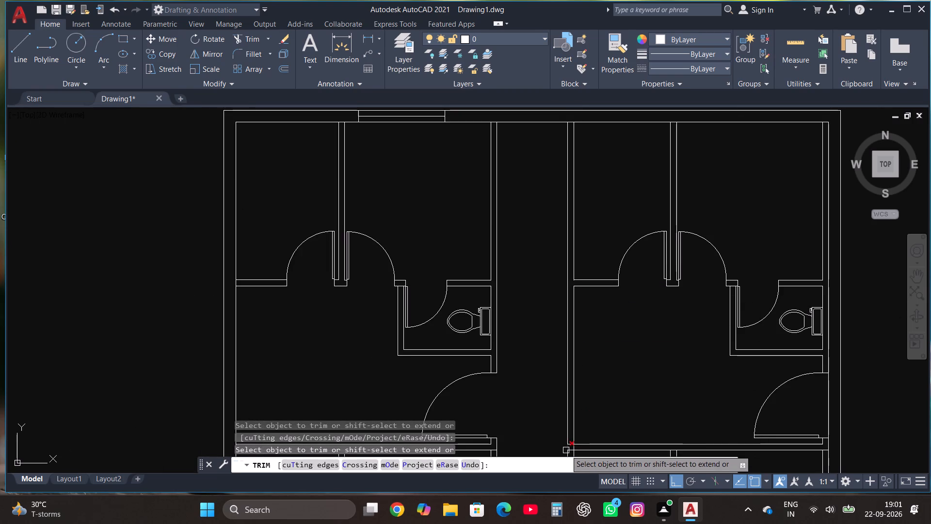
scroll(566, 450, up, 4)
click(584, 448)
click(594, 397)
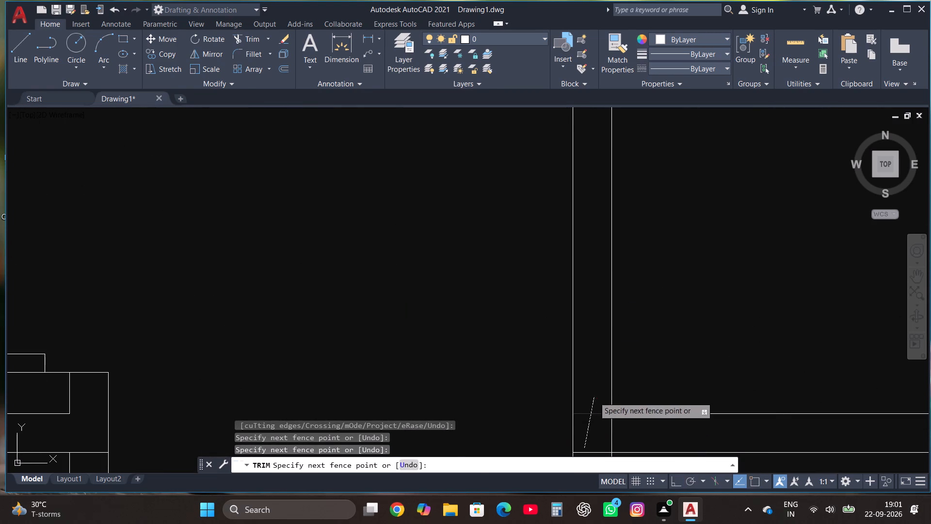
click(611, 421)
scroll(611, 421, down, 1)
click(606, 442)
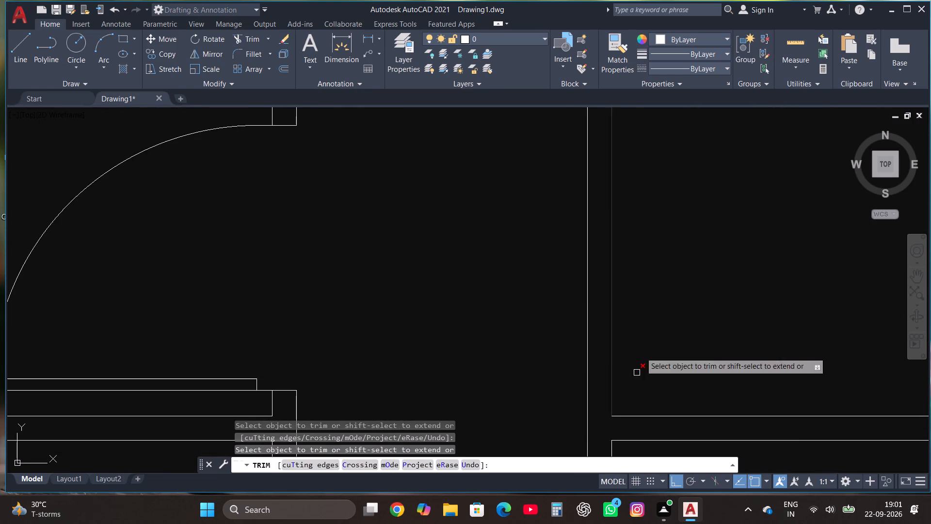
Trim the crossing lines where the room partition of the second east unit from the north meets the corridor wall.
scroll(650, 296, down, 5)
scroll(642, 402, up, 1)
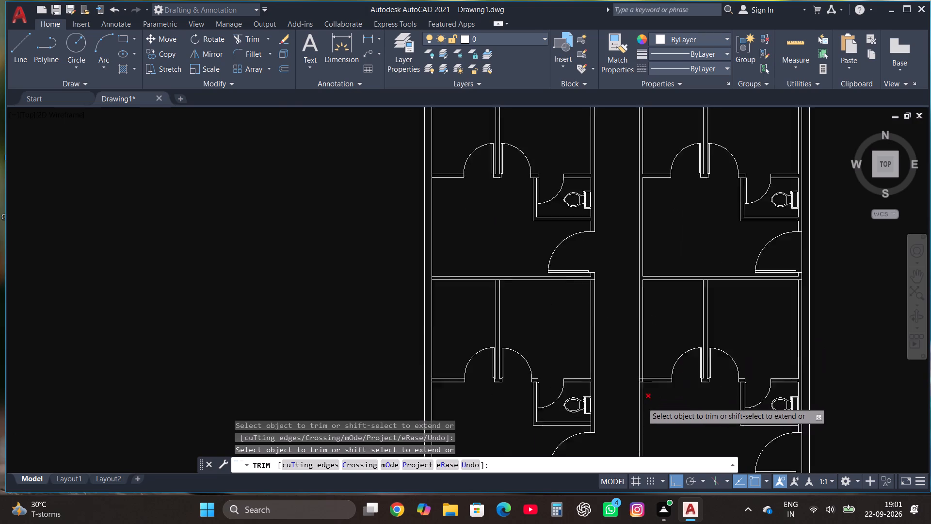
scroll(642, 402, up, 4)
click(638, 339)
click(636, 225)
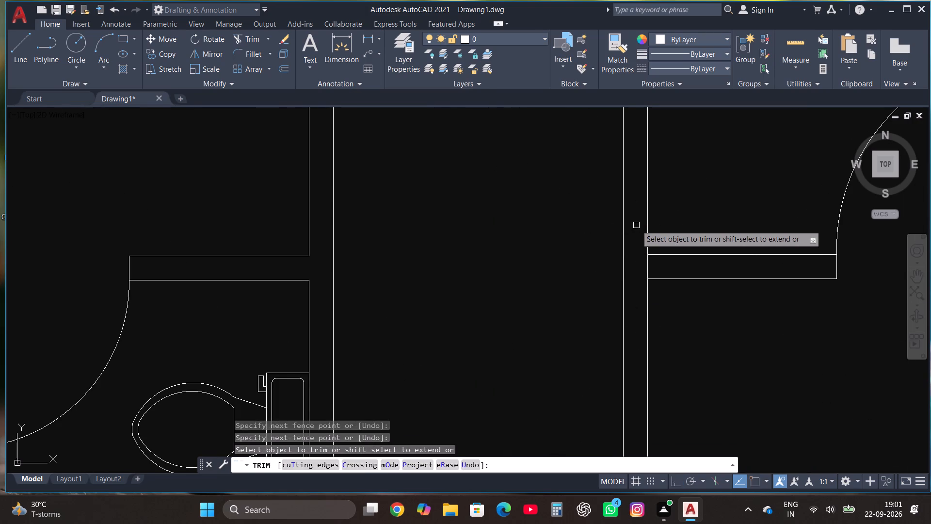
click(647, 269)
Trim the crossing lines where the wall between the second and third east units from the north meets the corridor wall.
scroll(530, 230, down, 6)
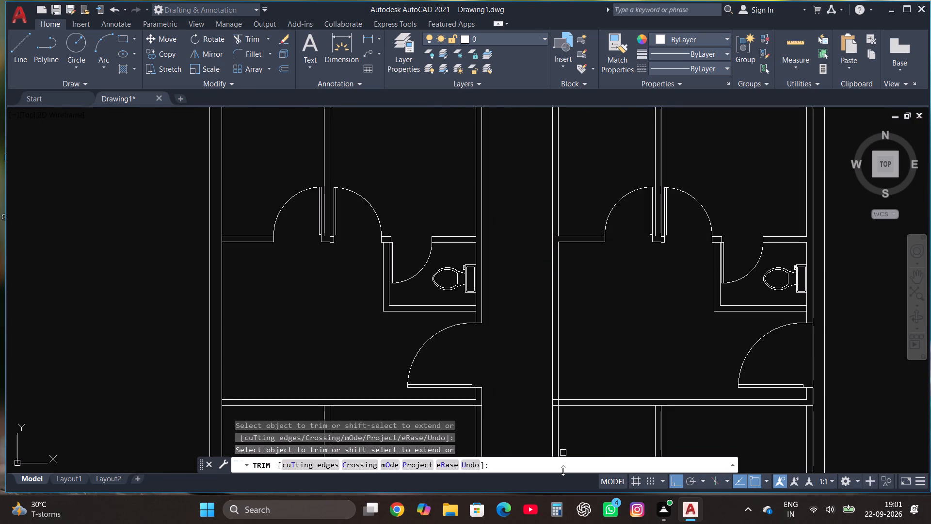
scroll(562, 432, up, 3)
click(530, 336)
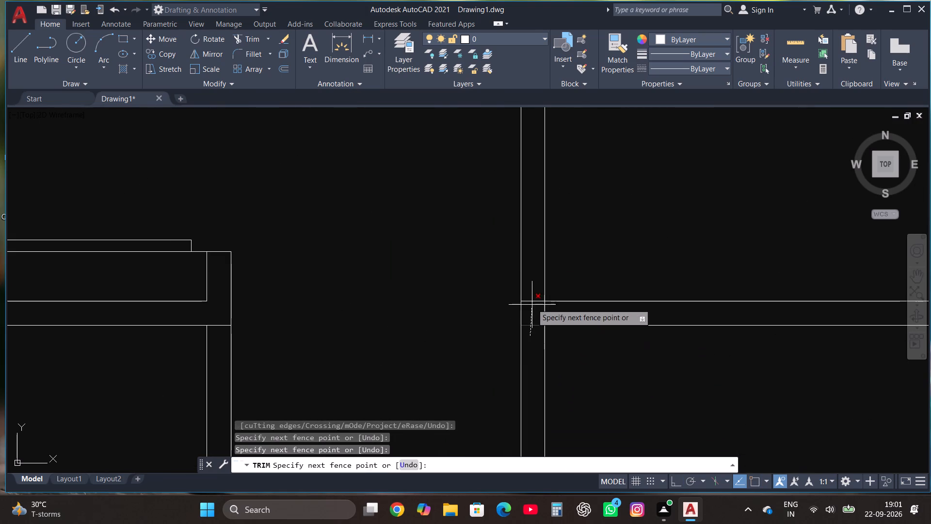
click(532, 296)
click(535, 312)
click(558, 313)
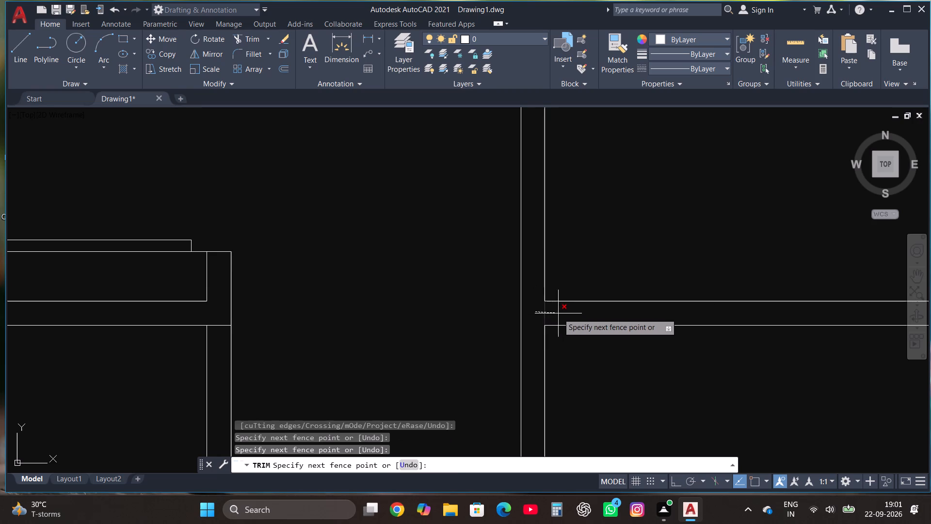
Trim the crossing lines where the room partition of the third east unit from the north meets the corridor wall.
scroll(556, 289, down, 4)
scroll(553, 424, up, 2)
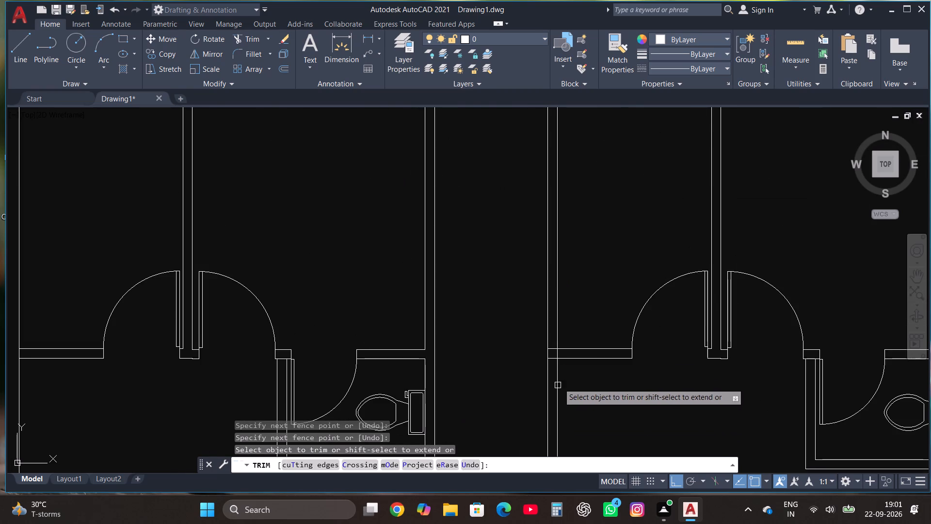
scroll(559, 360, up, 2)
click(548, 326)
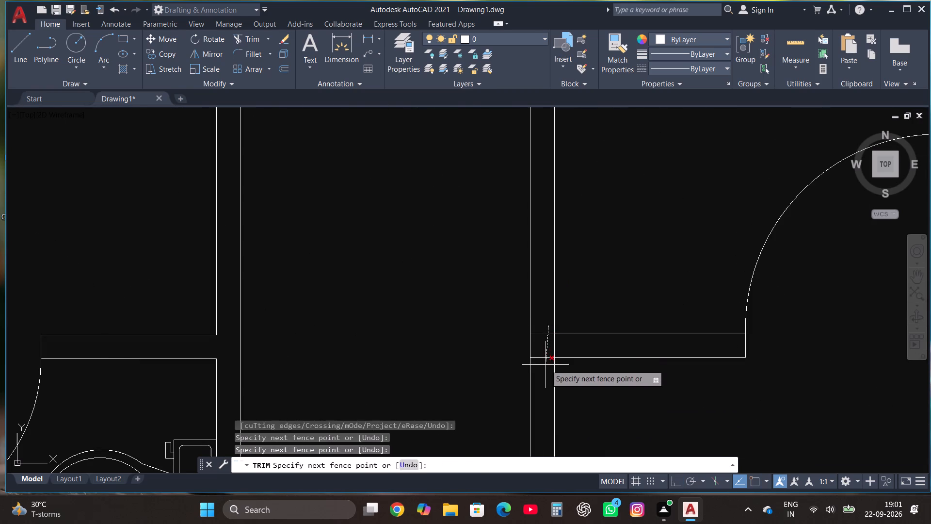
click(546, 365)
click(553, 346)
Trim the crossing lines where the wall between the third and southernmost east units meets the corridor wall.
scroll(555, 337, down, 4)
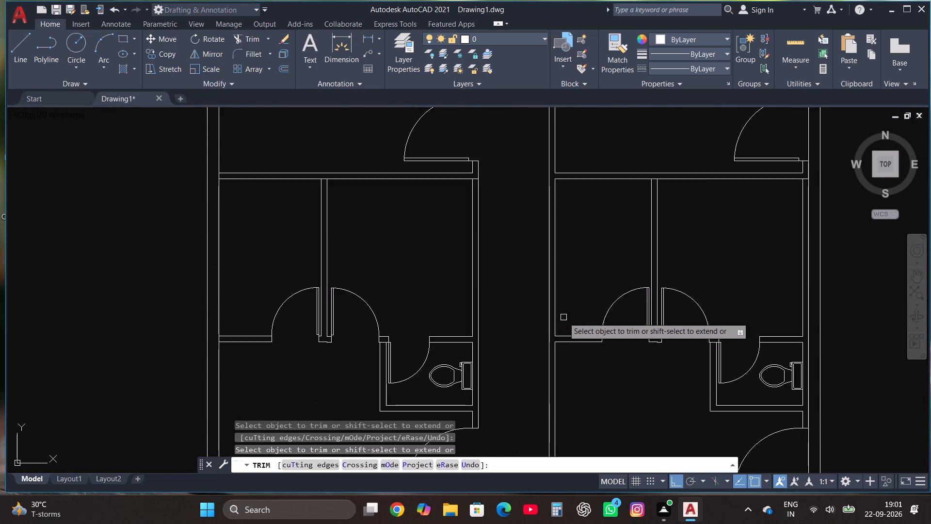
scroll(563, 317, down, 1)
scroll(560, 393, up, 4)
click(553, 389)
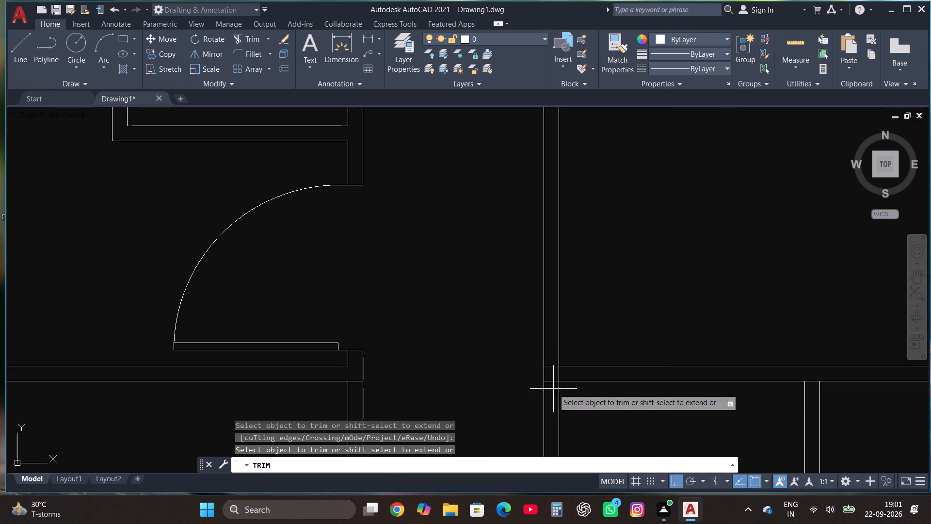
click(552, 362)
click(560, 374)
Trim the crossing lines where the southernmost east unit's room partition meets the corridor wall, and finish trimming.
scroll(569, 329, down, 5)
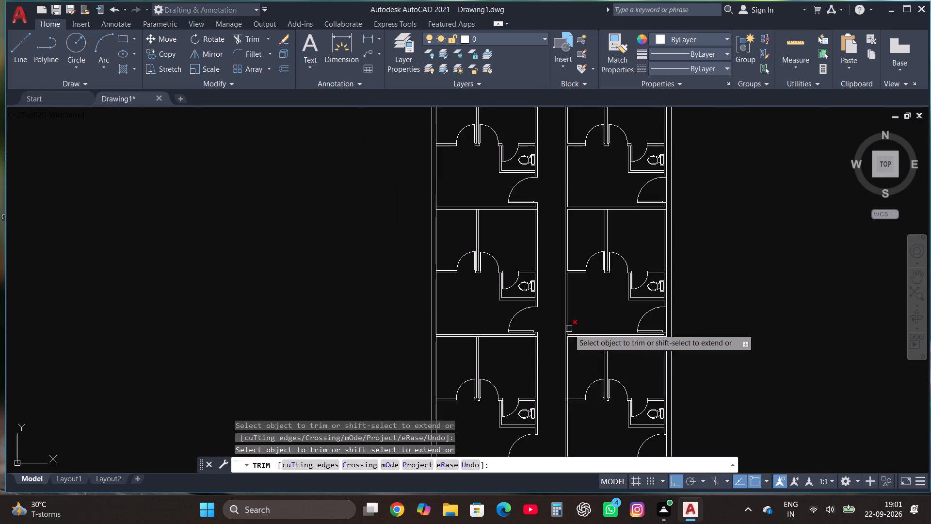
scroll(557, 423, up, 4)
scroll(631, 311, up, 2)
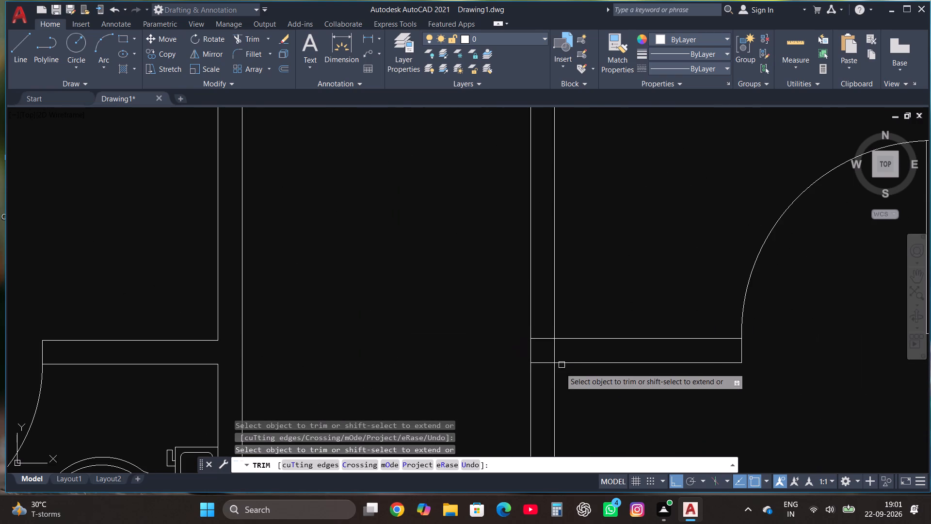
click(544, 377)
click(547, 330)
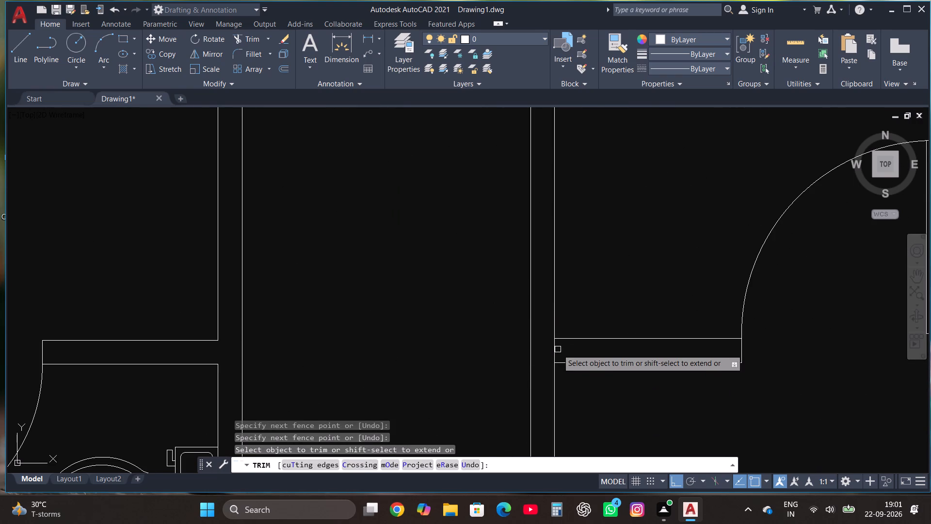
click(556, 350)
scroll(549, 315, down, 5)
key(Escape)
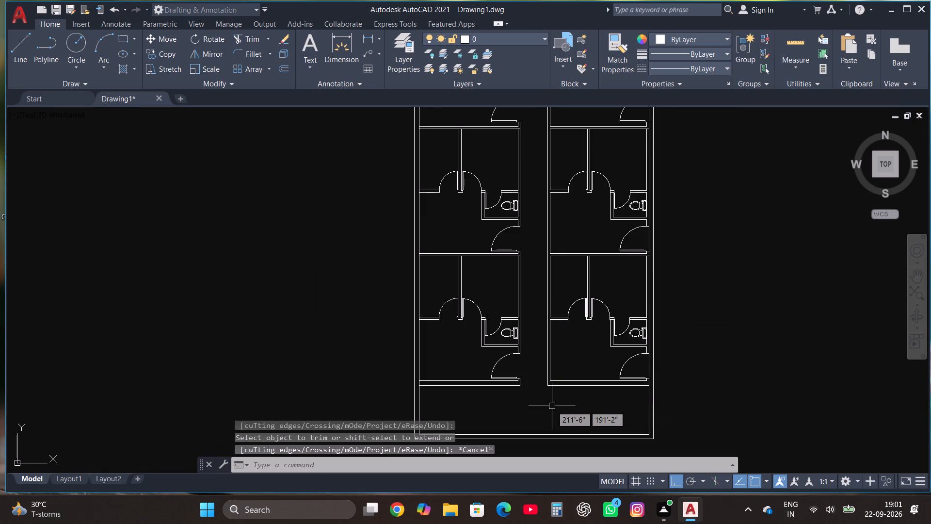
Copy the north-wall window of the northwest unit about 22' east to the same position in the northeast unit.
scroll(553, 407, down, 2)
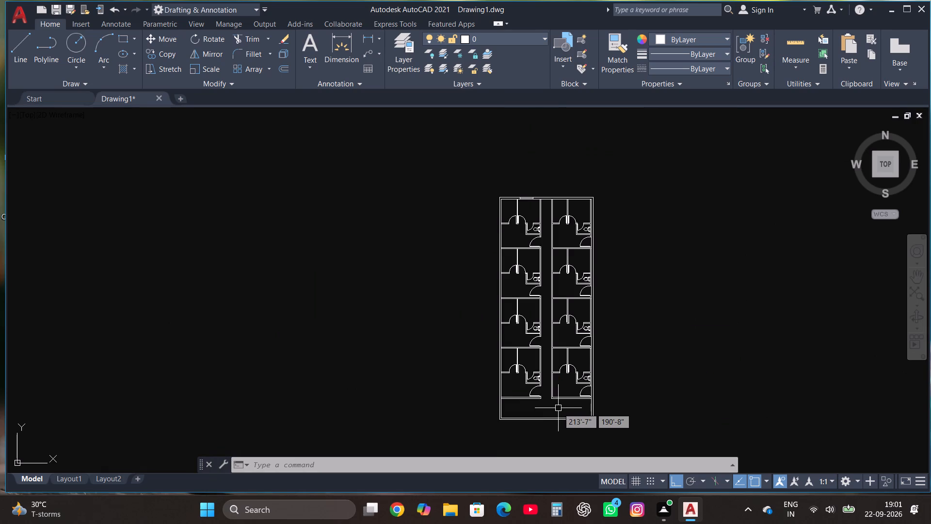
scroll(504, 193, up, 2)
scroll(572, 201, up, 3)
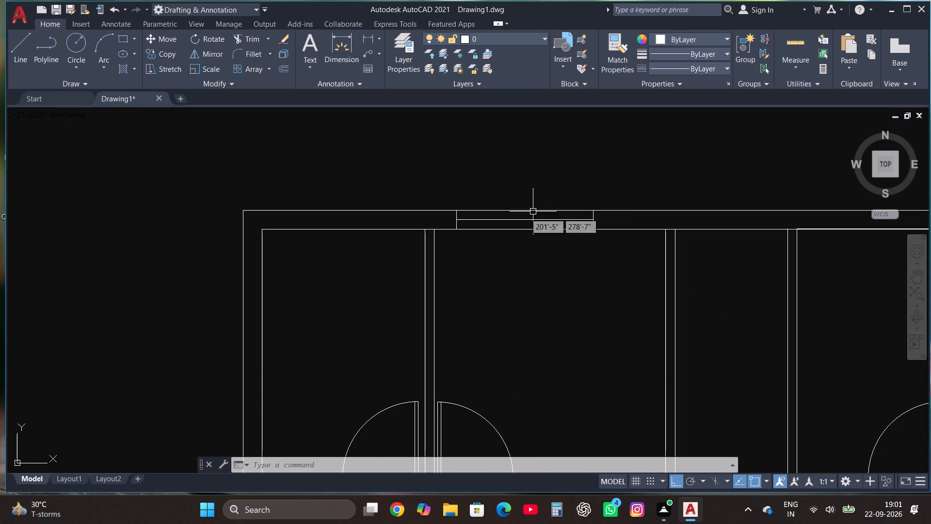
click(449, 241)
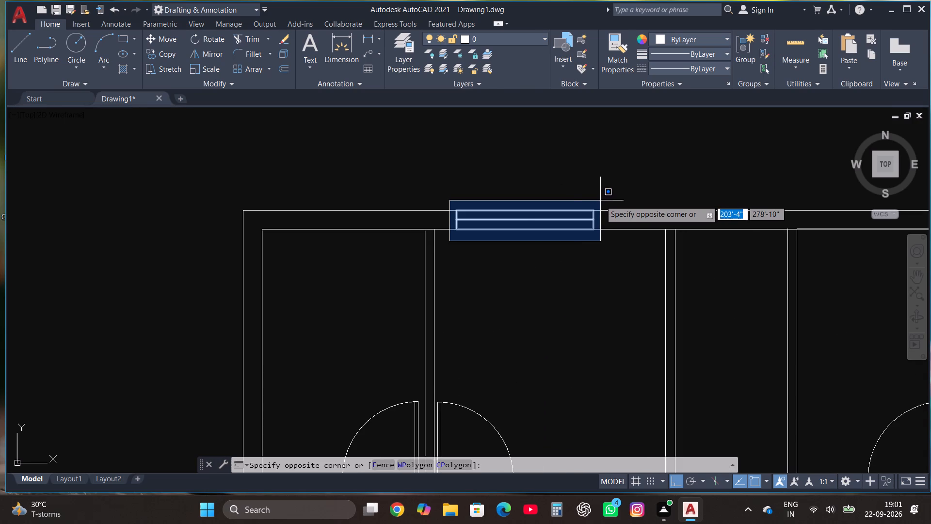
click(600, 200)
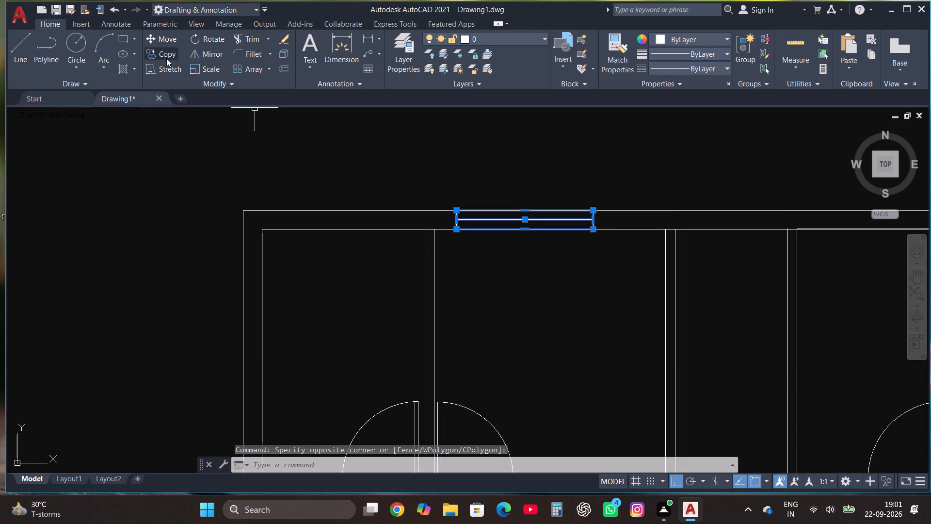
click(166, 58)
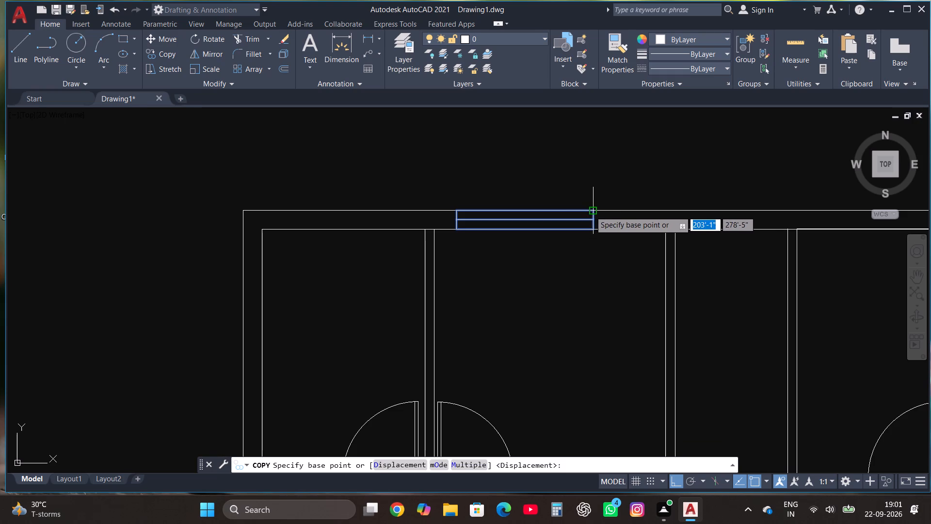
click(590, 211)
scroll(590, 211, down, 1)
scroll(529, 245, down, 2)
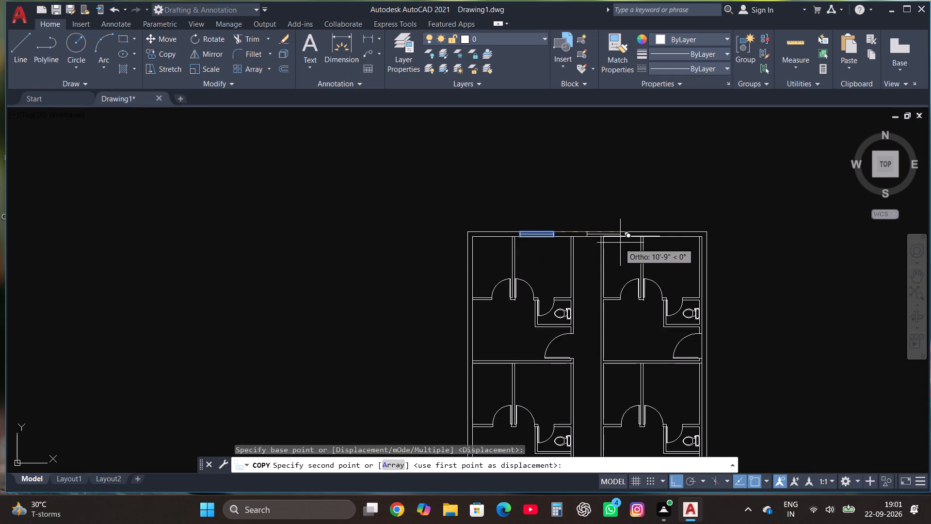
scroll(660, 240, up, 2)
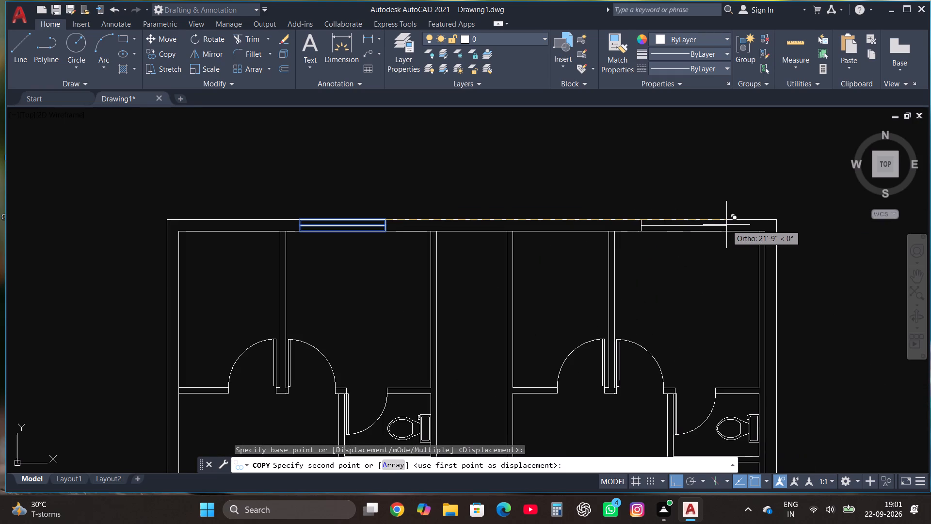
click(729, 225)
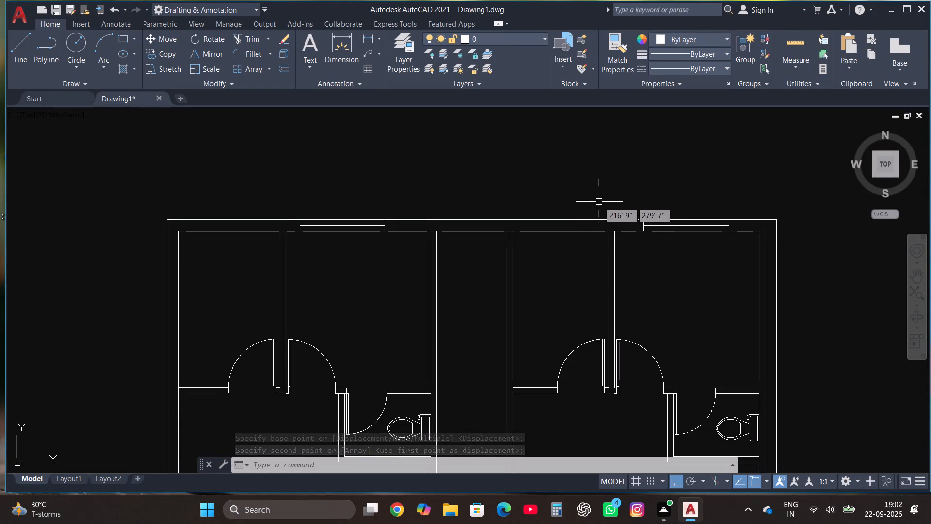
Draw a rectangle about 4" by 2'-2" in the corridor wall behind the northernmost west unit's toilet as a window frame.
scroll(530, 296, down, 2)
scroll(485, 318, up, 3)
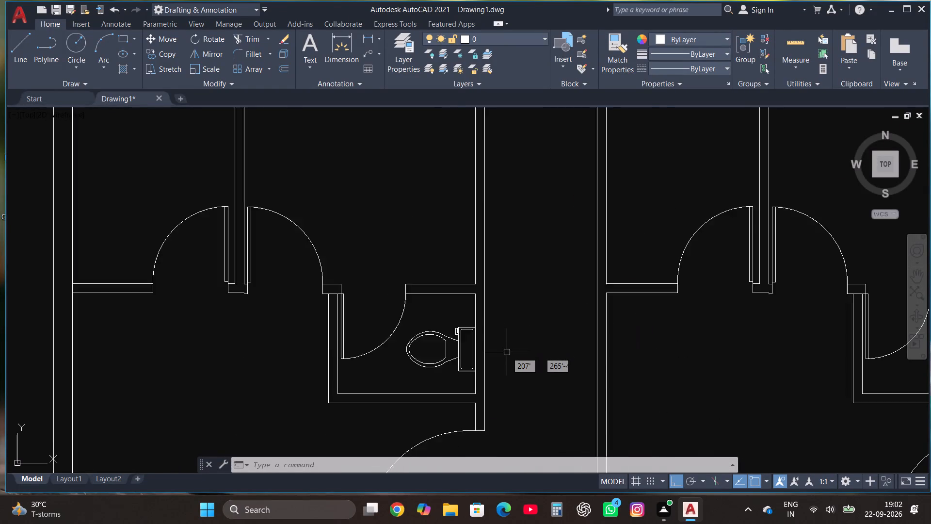
scroll(507, 352, up, 1)
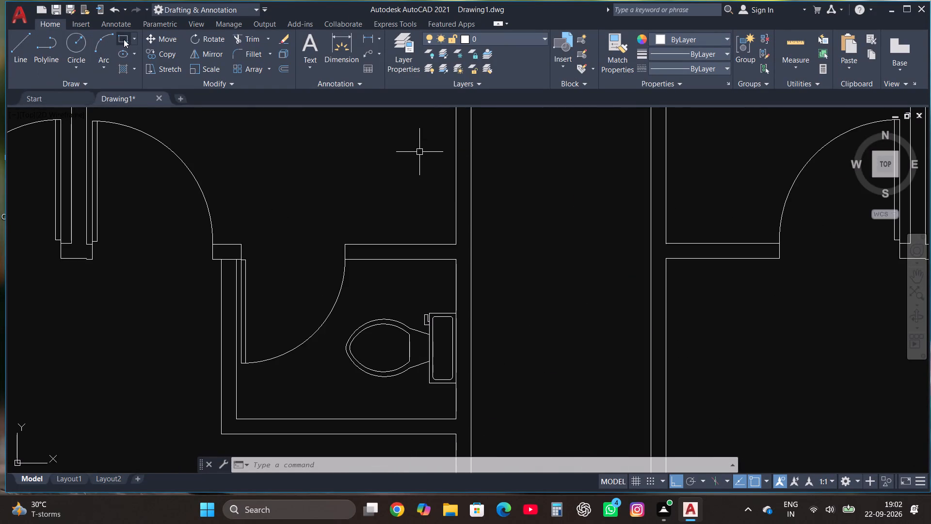
click(124, 39)
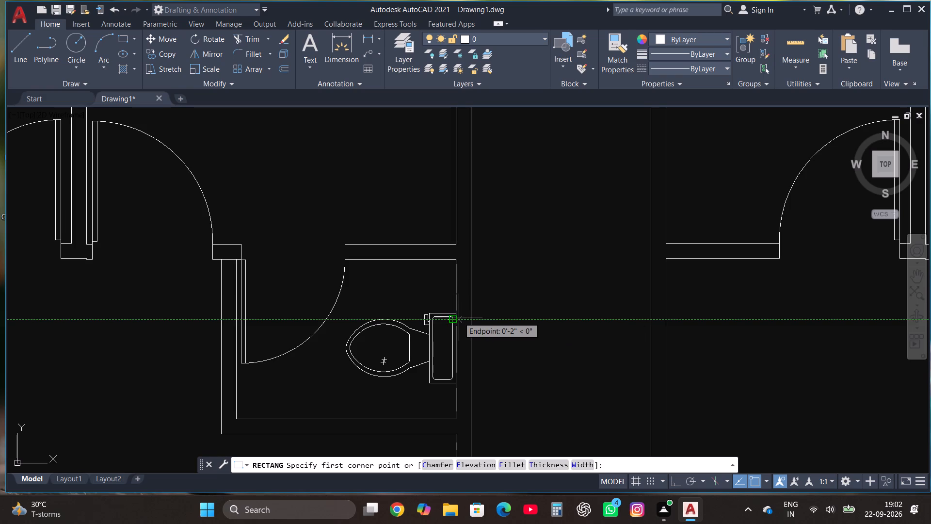
click(457, 305)
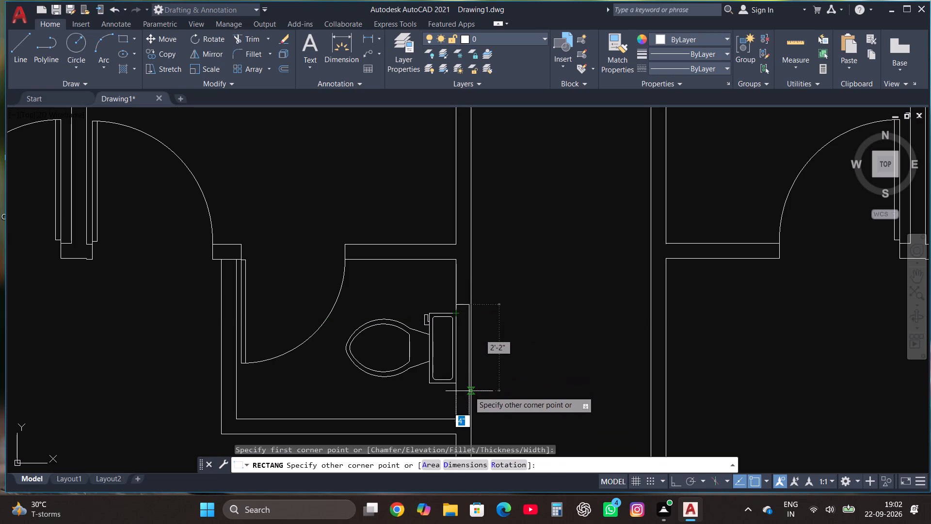
click(470, 391)
Draw a centre line between the midpoints of the new toilet window's short sides.
scroll(480, 415, down, 4)
scroll(480, 416, up, 2)
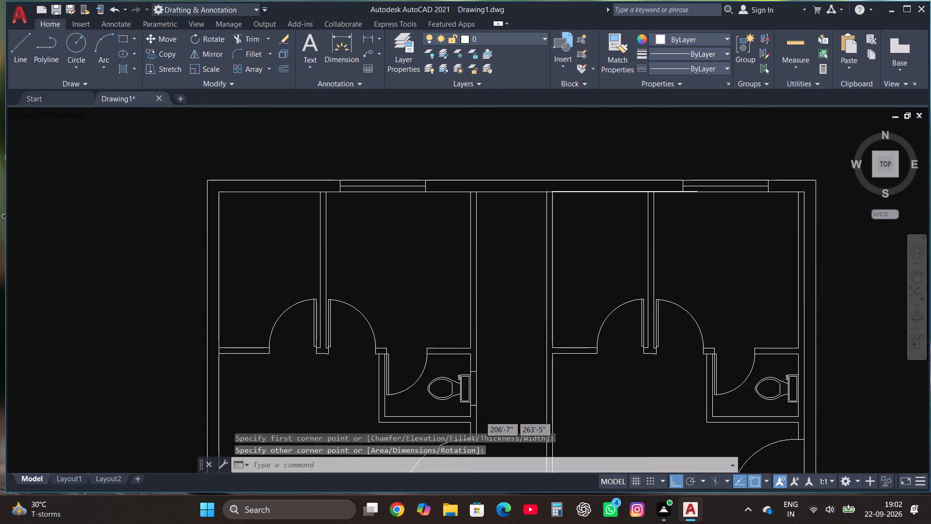
scroll(480, 416, up, 2)
click(20, 52)
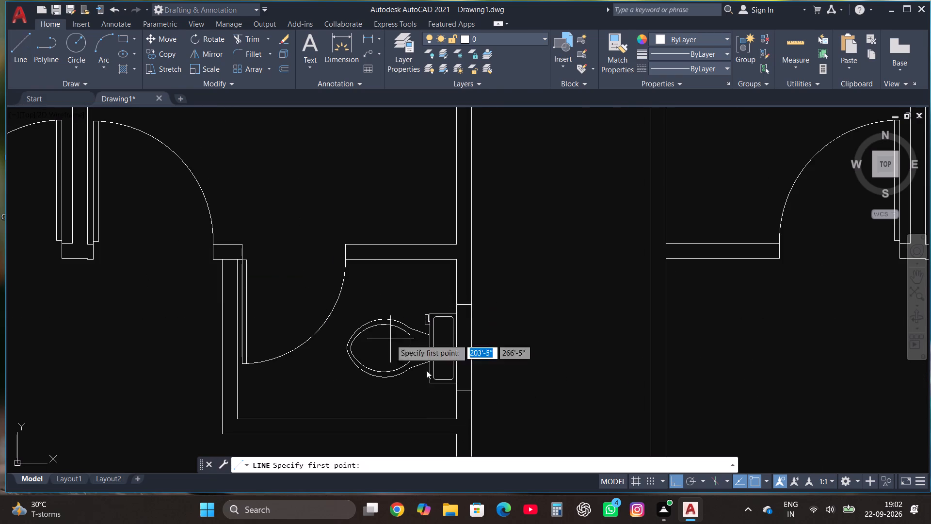
scroll(450, 390, up, 1)
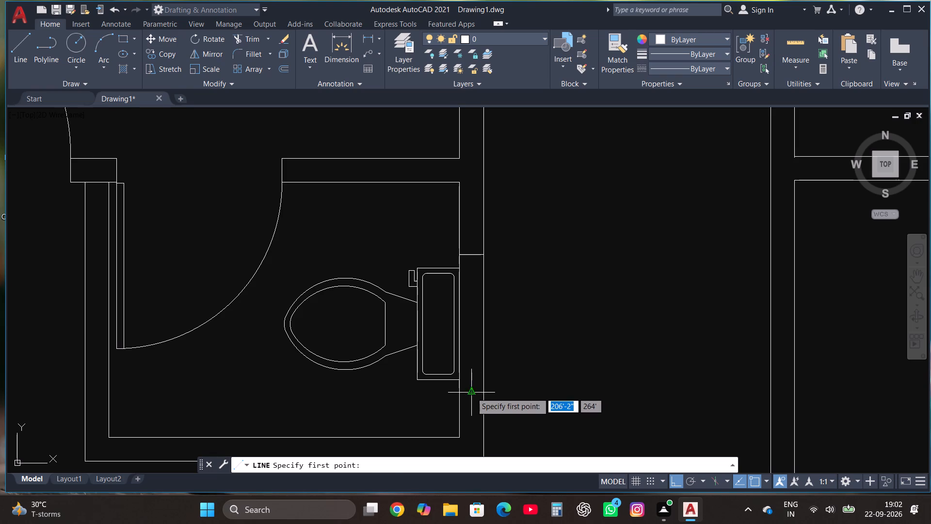
click(471, 393)
click(472, 255)
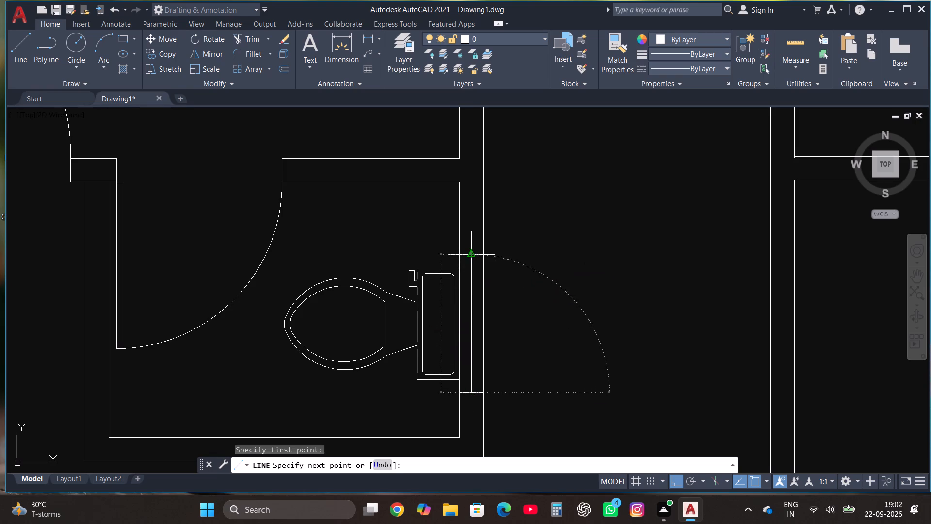
key(Escape)
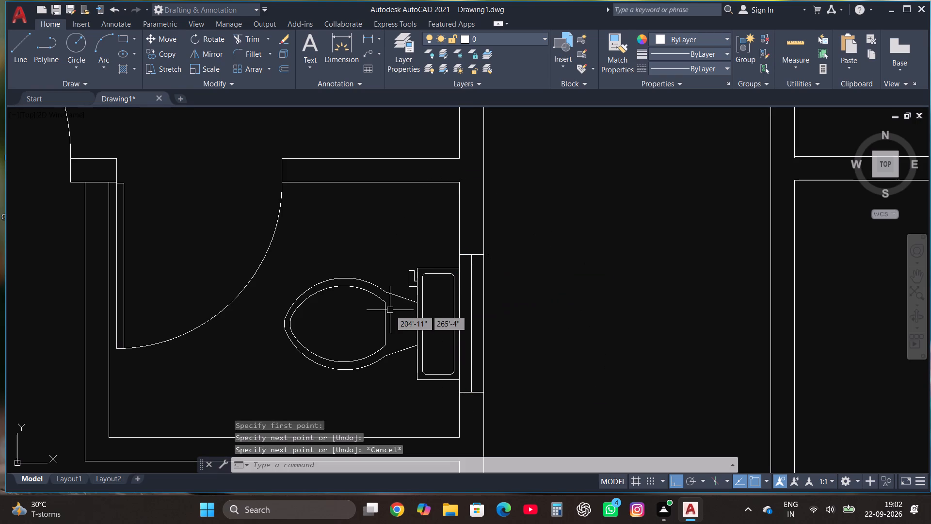
Copy the toilet window in multiple mode to the wall behind the toilet of the second west unit from the north.
scroll(396, 310, down, 1)
scroll(438, 347, up, 2)
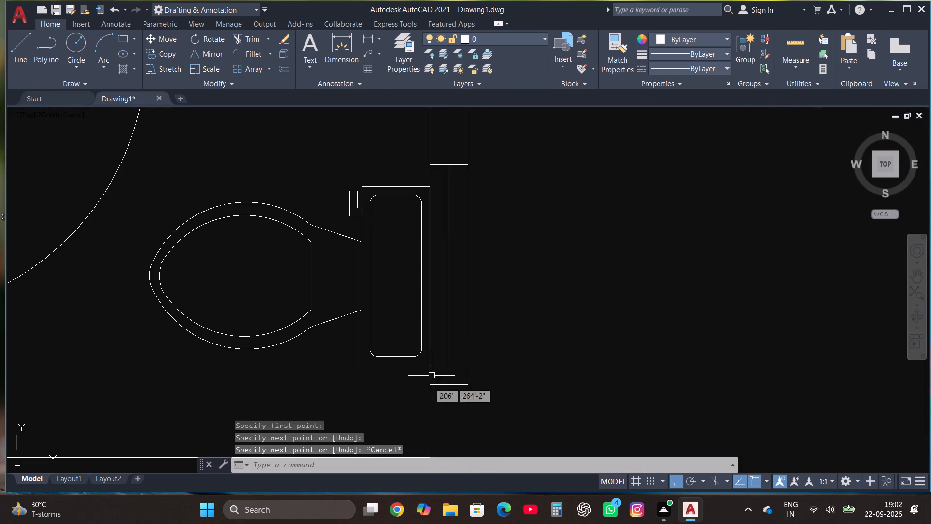
click(424, 396)
click(479, 156)
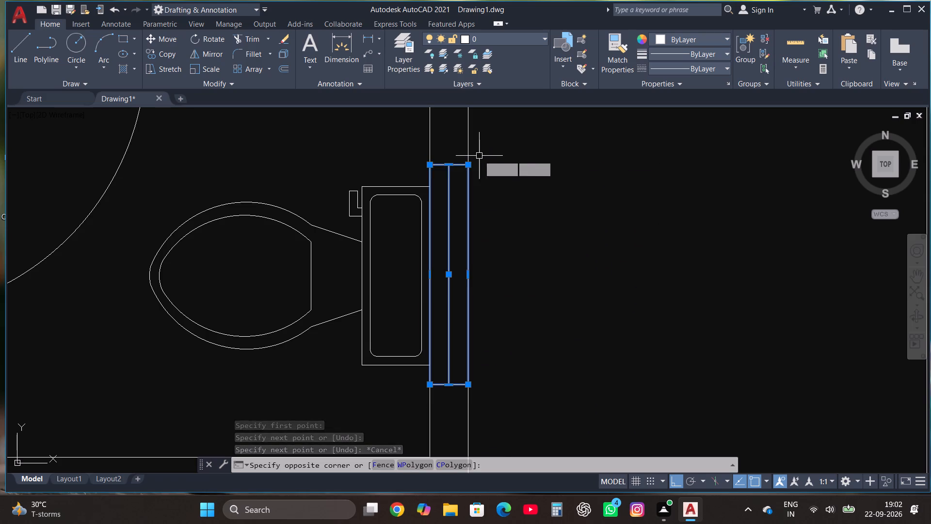
click(163, 55)
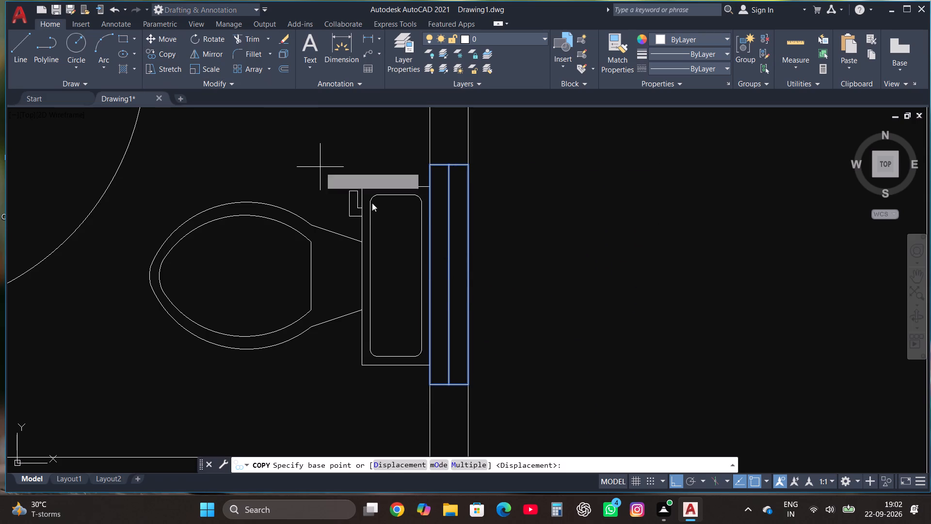
click(460, 467)
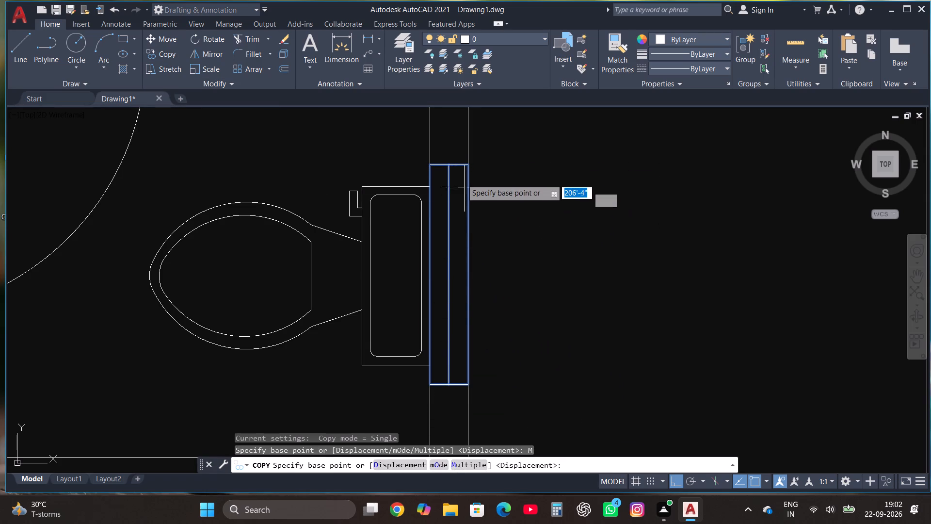
click(466, 164)
scroll(466, 164, down, 2)
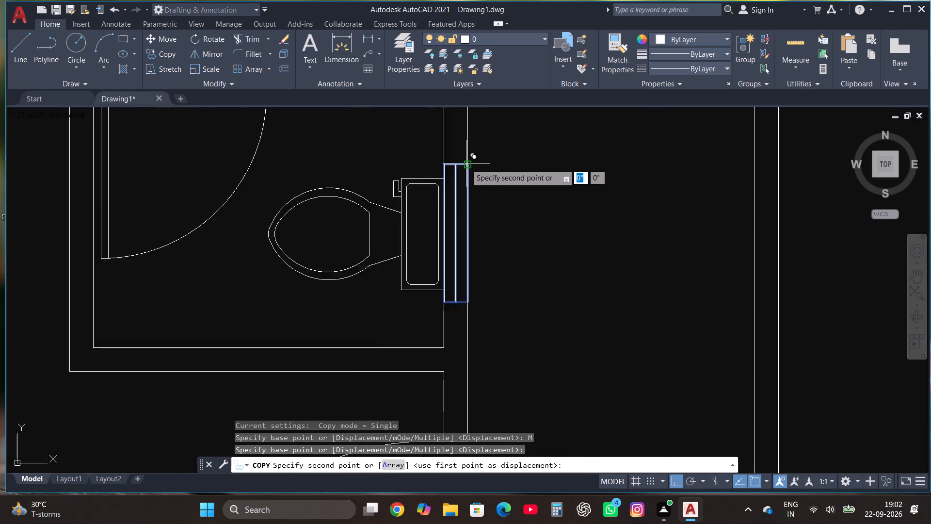
scroll(465, 164, down, 3)
scroll(458, 378, up, 4)
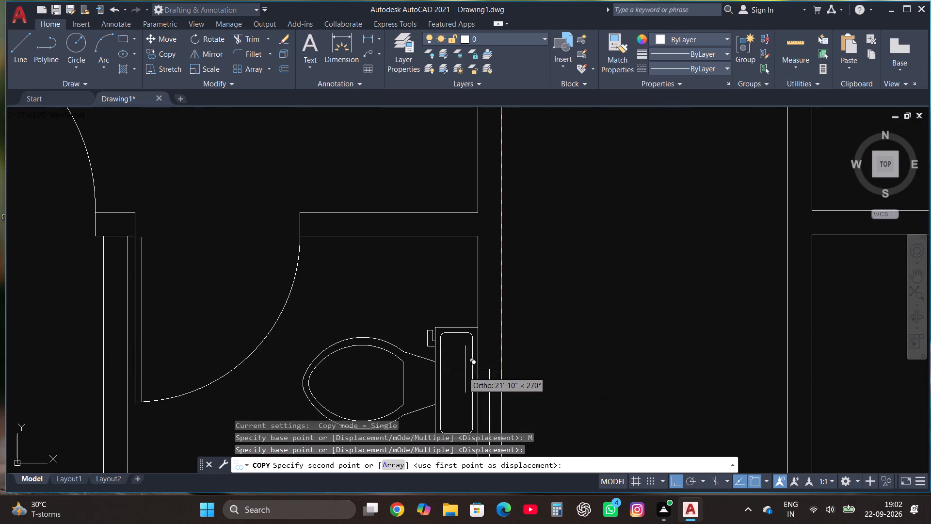
click(486, 310)
Place another toilet window copy about 41'-4" south of the original, behind the third west unit's toilet.
scroll(417, 226, down, 5)
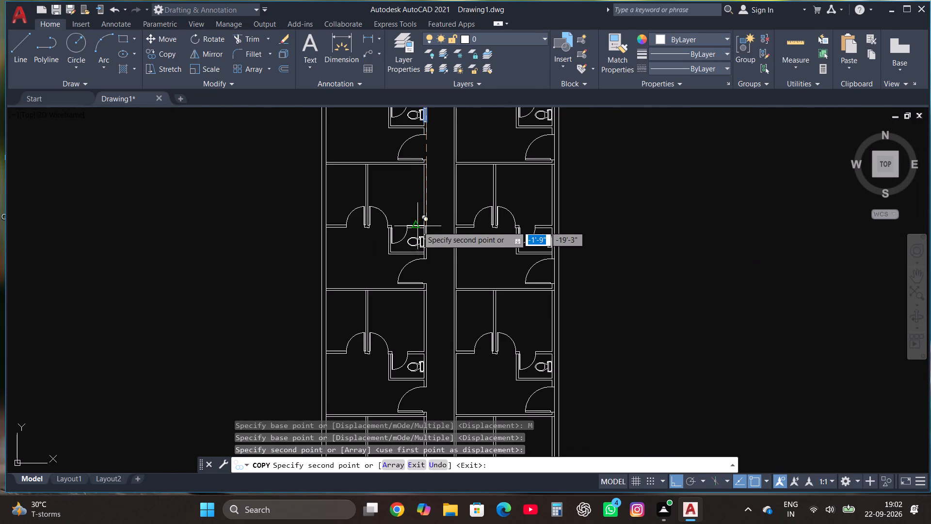
scroll(417, 226, down, 2)
scroll(417, 301, up, 1)
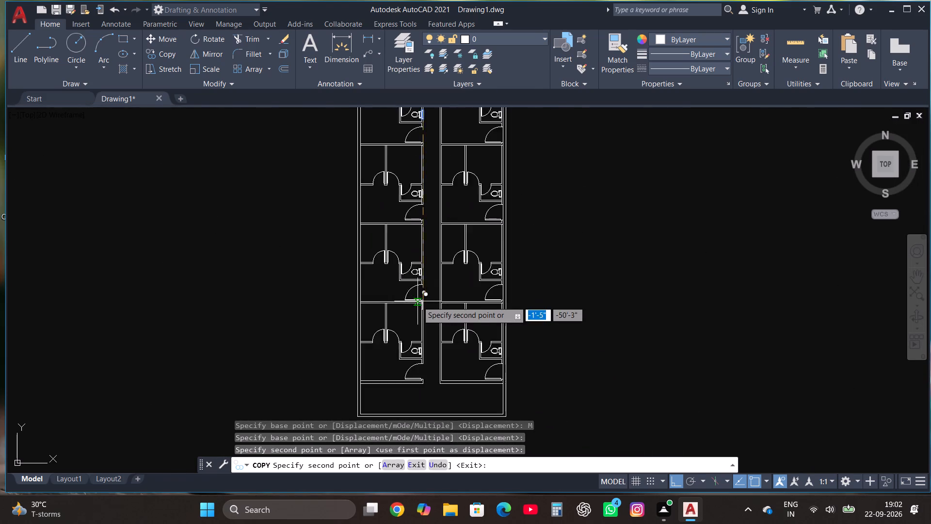
scroll(417, 301, up, 2)
scroll(417, 221, up, 4)
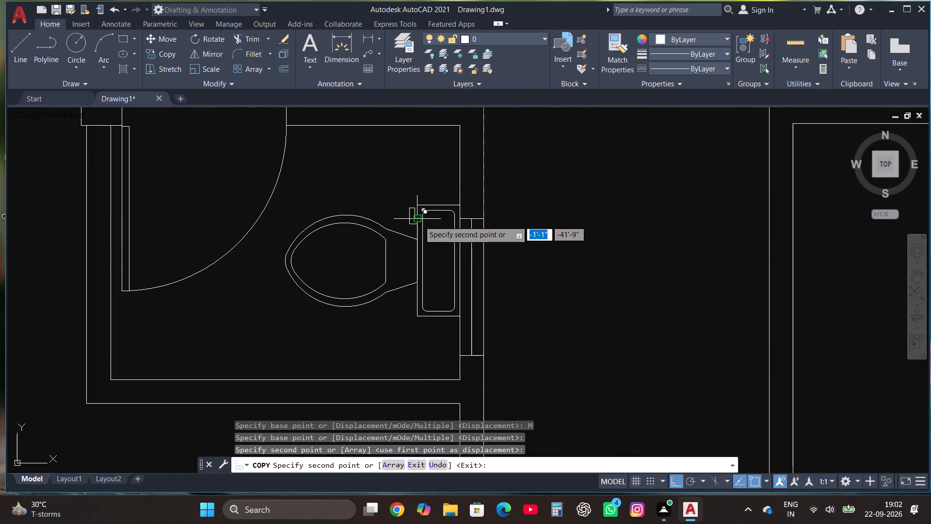
click(485, 188)
Place a toilet window copy about 62'-4" south of the original, behind the southernmost west unit's toilet, and finish copying.
scroll(484, 189, down, 4)
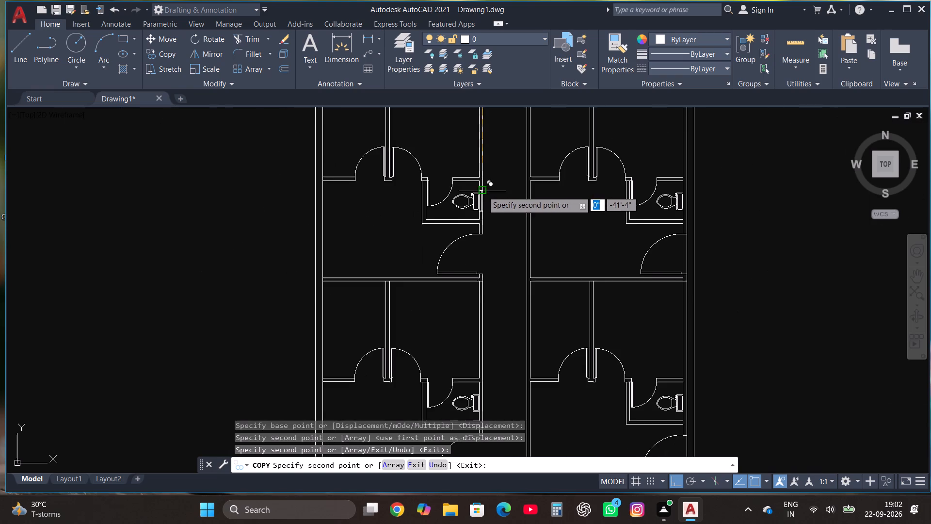
scroll(482, 362, down, 1)
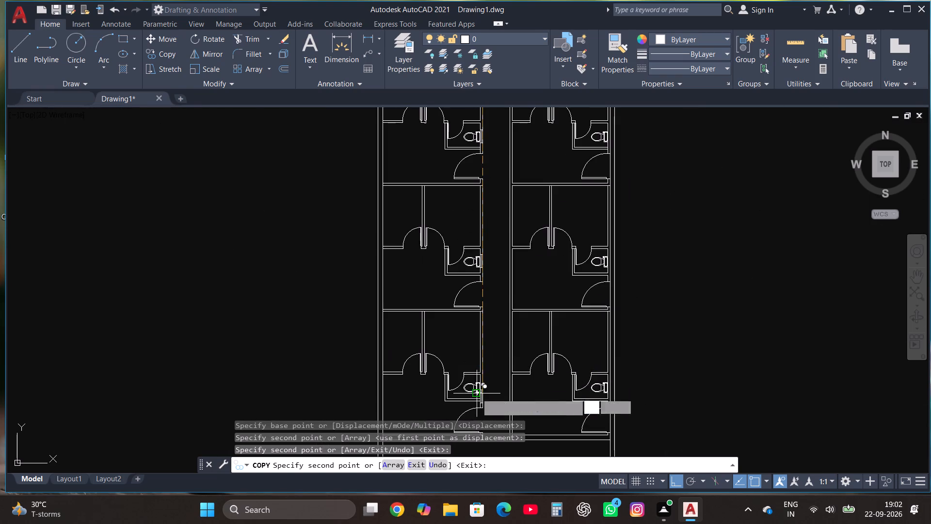
scroll(477, 393, up, 3)
scroll(519, 337, up, 2)
scroll(487, 359, down, 1)
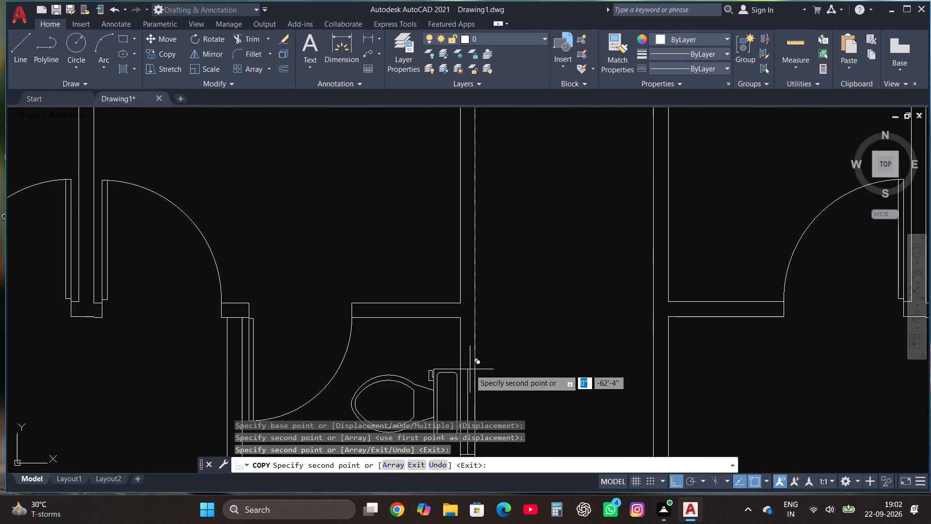
click(473, 363)
scroll(436, 310, down, 4)
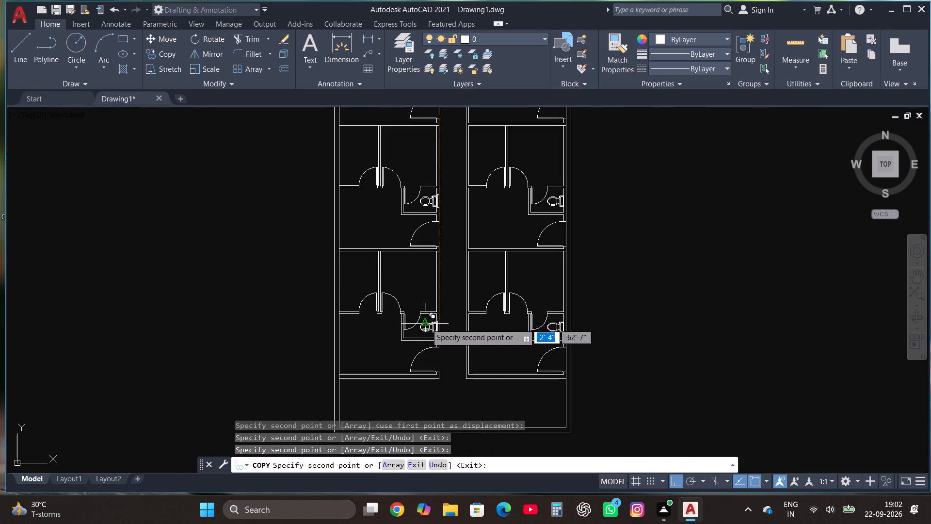
key(Escape)
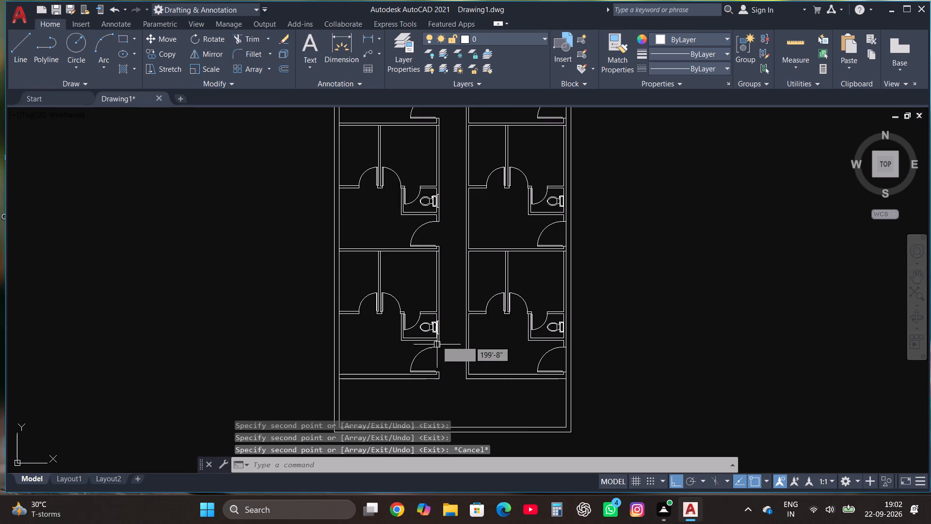
Copy the toilet window of the southernmost west unit to the wall behind the southernmost east unit's toilet, with ortho off.
scroll(438, 331, up, 3)
click(417, 357)
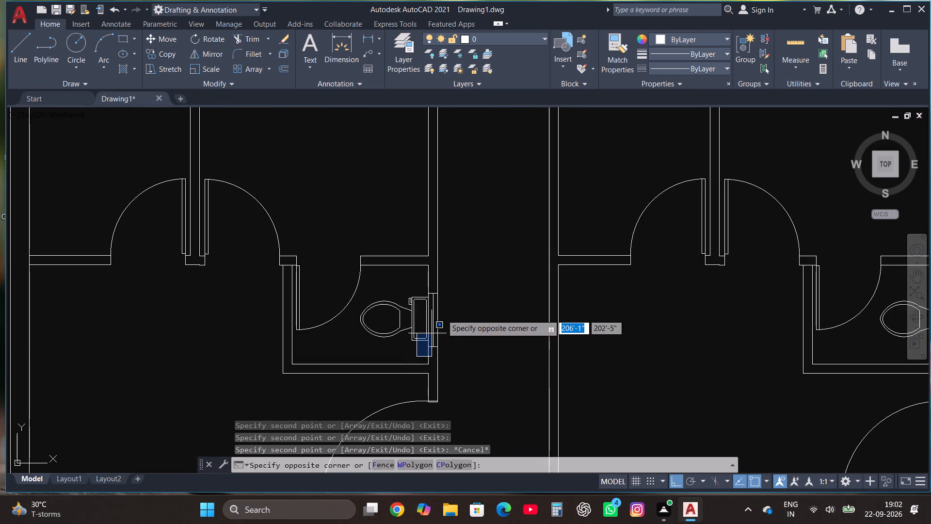
click(449, 286)
click(165, 52)
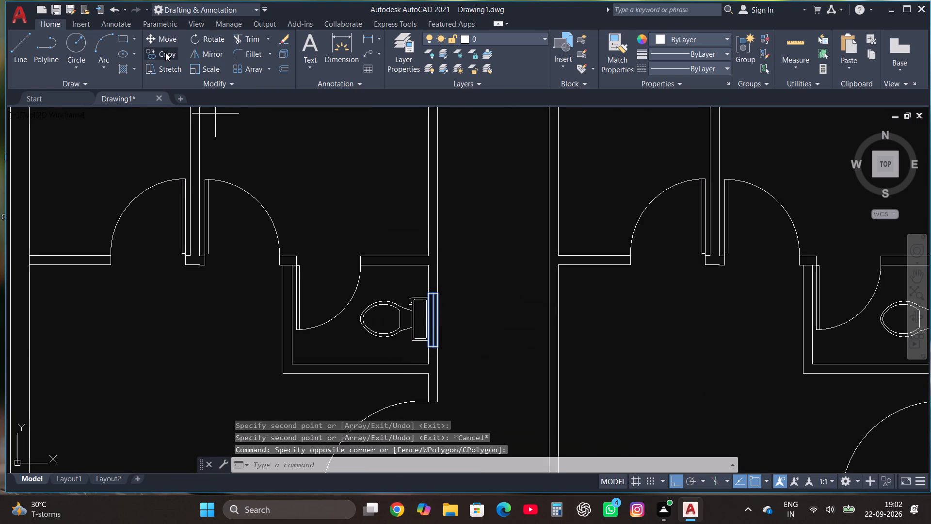
click(438, 294)
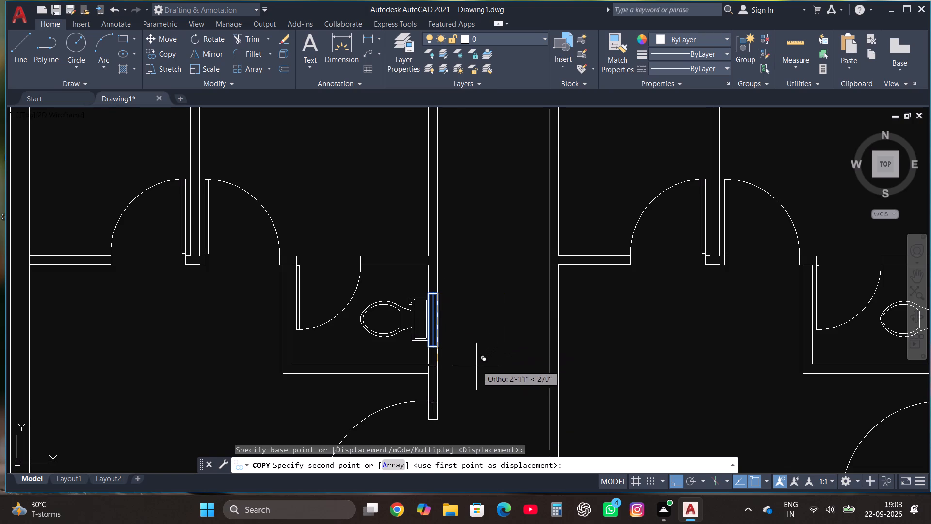
key(F8)
scroll(461, 374, down, 2)
scroll(676, 353, up, 3)
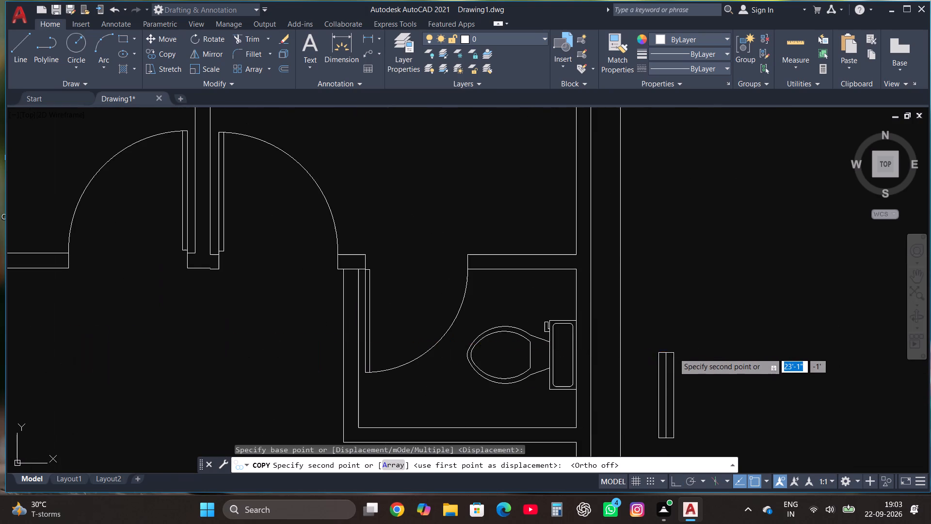
scroll(596, 323, up, 2)
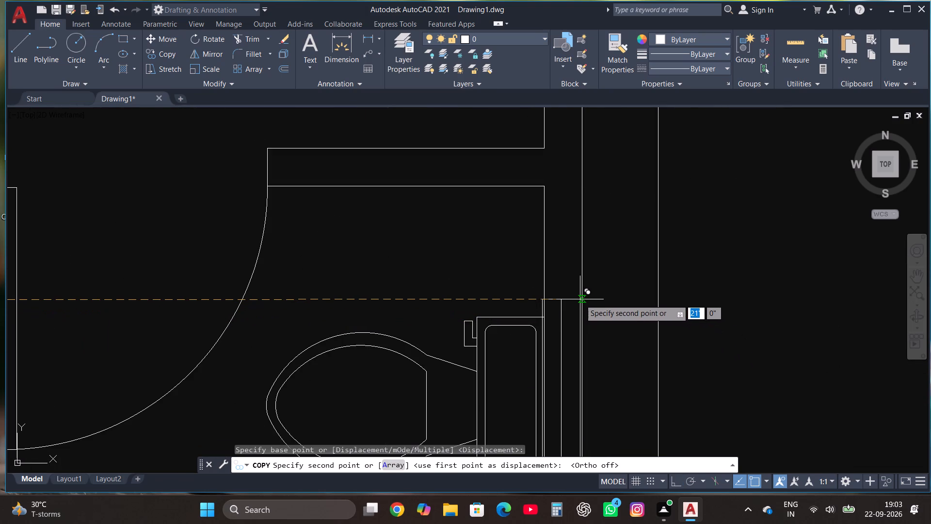
click(582, 299)
scroll(580, 312, down, 4)
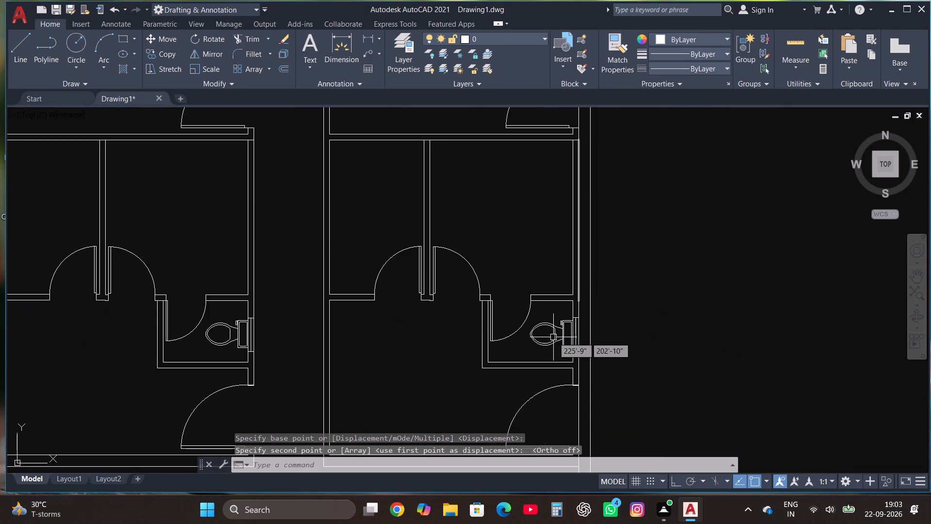
Copy the new east toilet window in multiple mode about 20'-11" north, behind the toilet of the next east unit.
scroll(576, 330, up, 3)
click(554, 429)
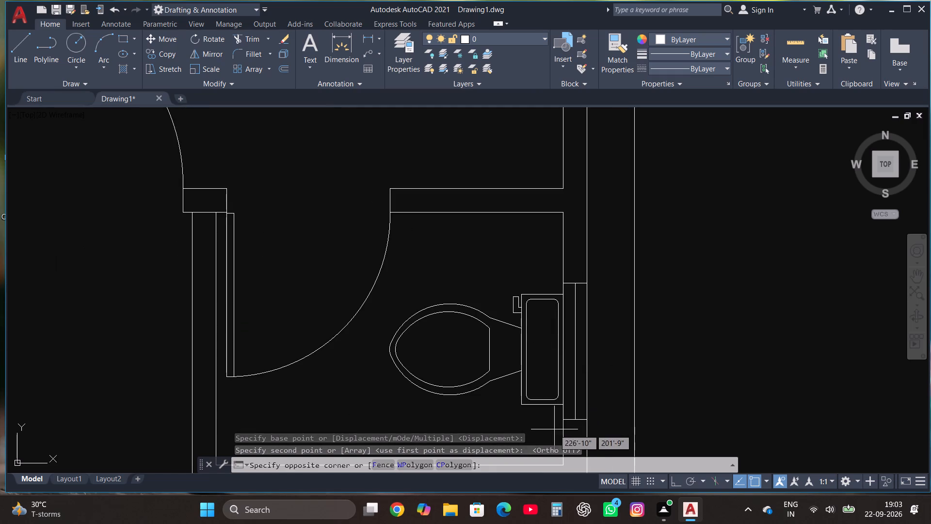
click(596, 272)
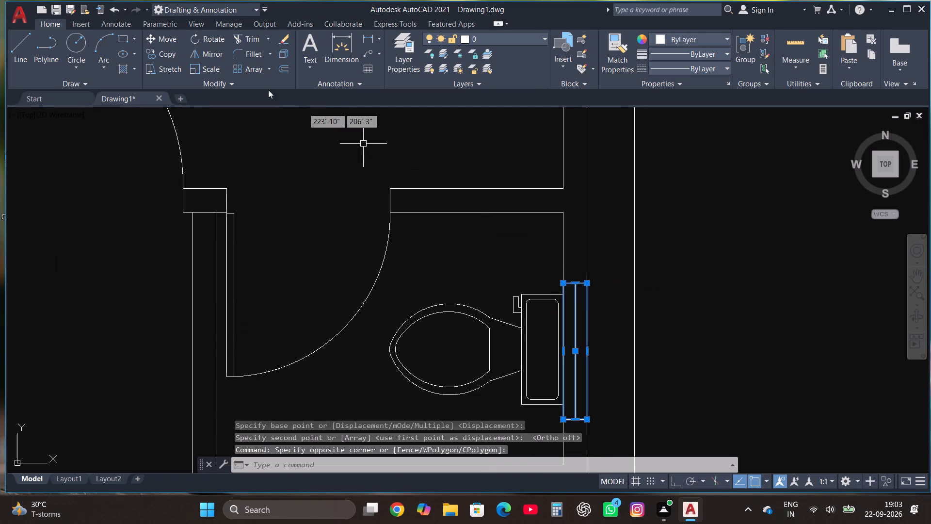
click(167, 52)
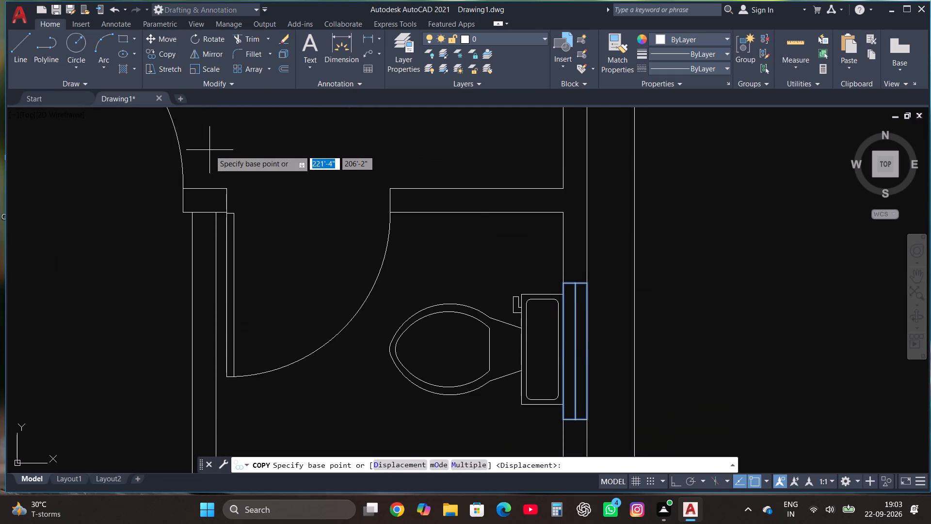
click(457, 463)
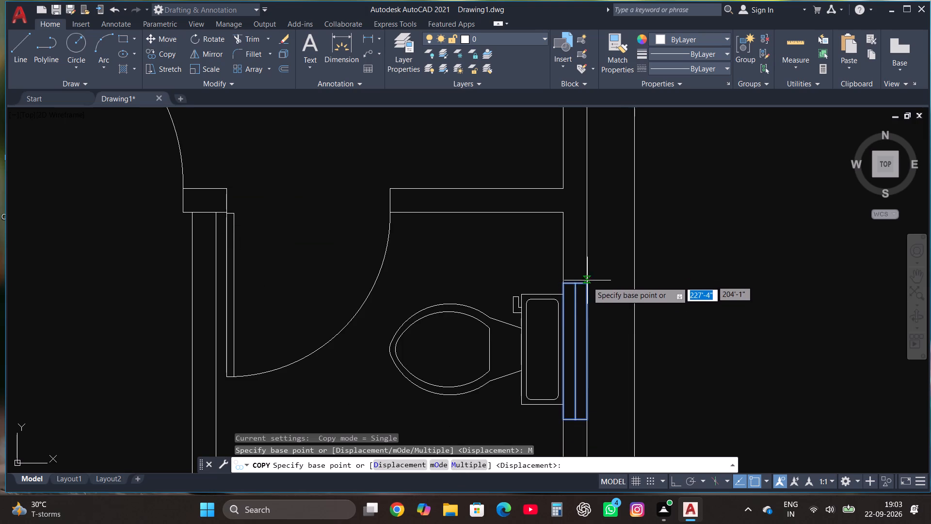
click(586, 285)
scroll(579, 307, down, 8)
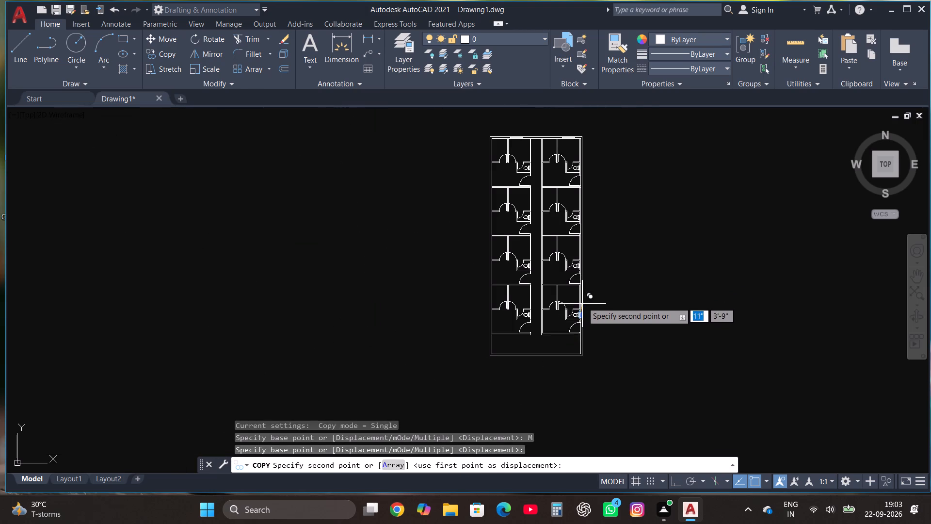
scroll(586, 265, up, 7)
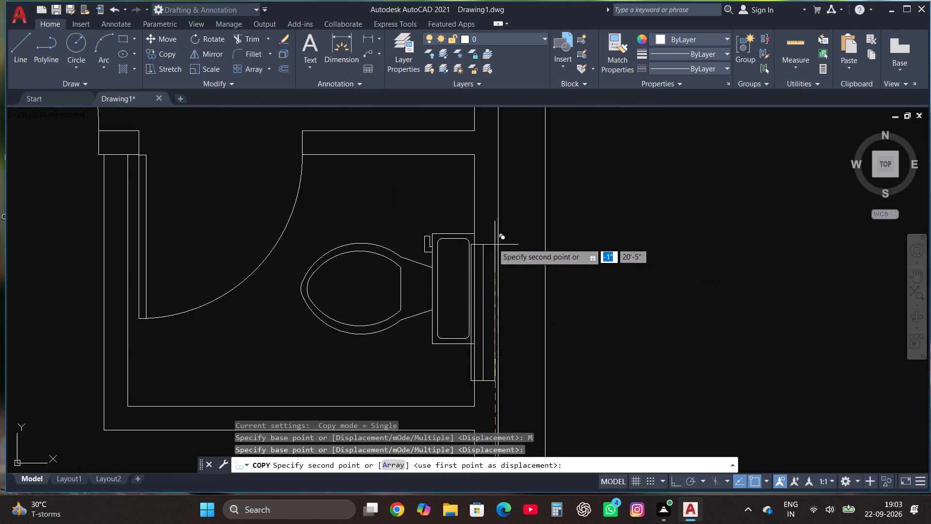
scroll(483, 228, up, 1)
click(509, 201)
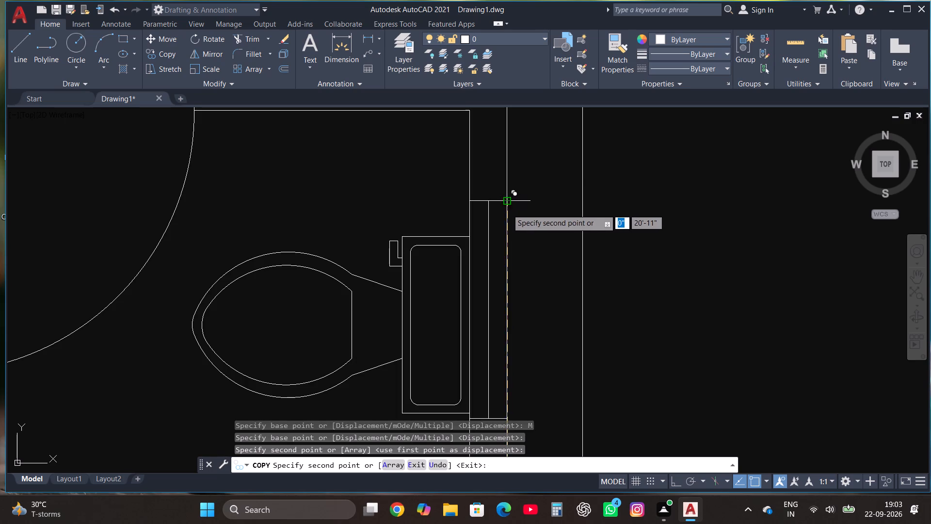
Place another toilet window copy about 41'-4" north of the original, behind the second-from-north east unit's toilet.
scroll(503, 272, down, 8)
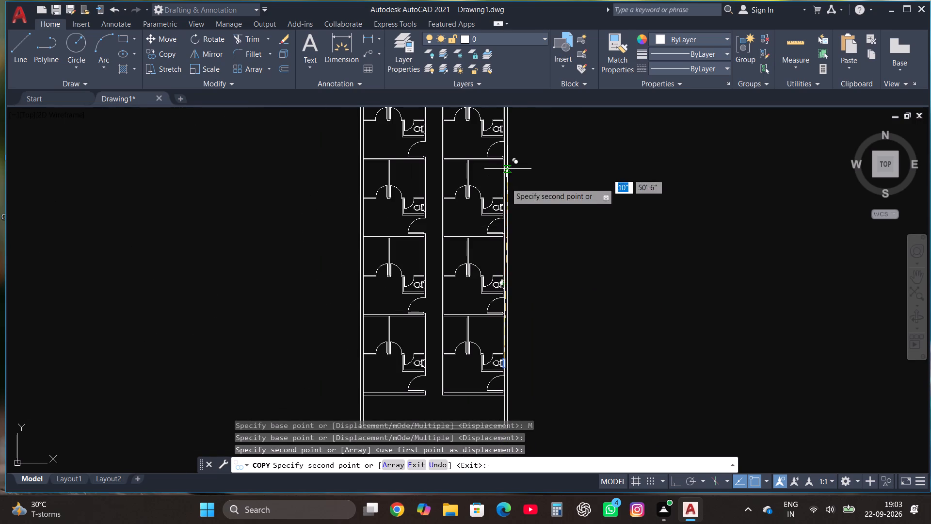
scroll(503, 192, up, 4)
scroll(502, 260, up, 2)
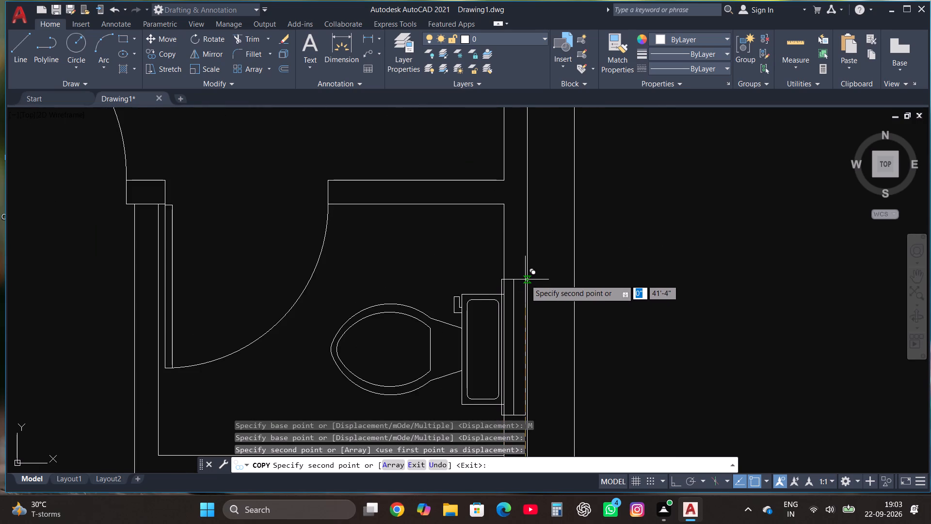
click(526, 276)
Place a toilet window copy about 62' north of the original, behind the northernmost east unit's toilet, and finish copying.
scroll(524, 297, down, 7)
scroll(516, 235, up, 6)
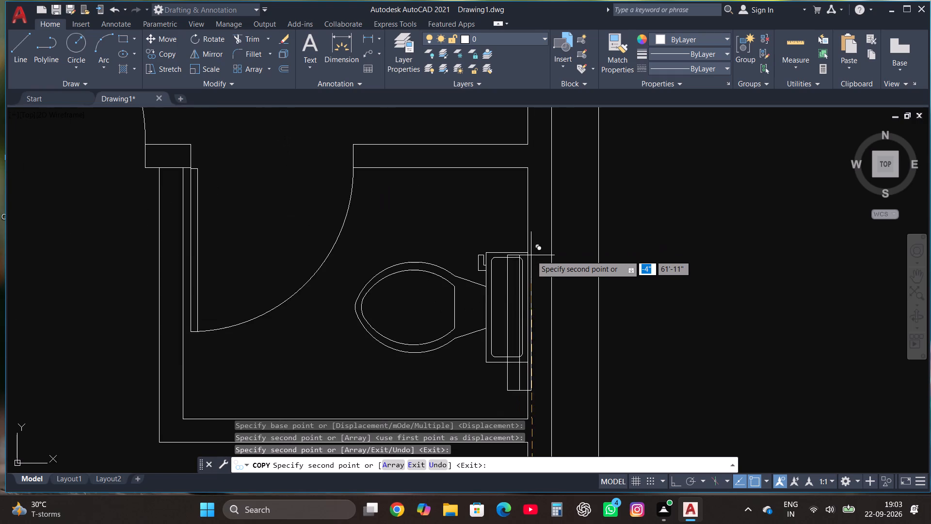
click(552, 243)
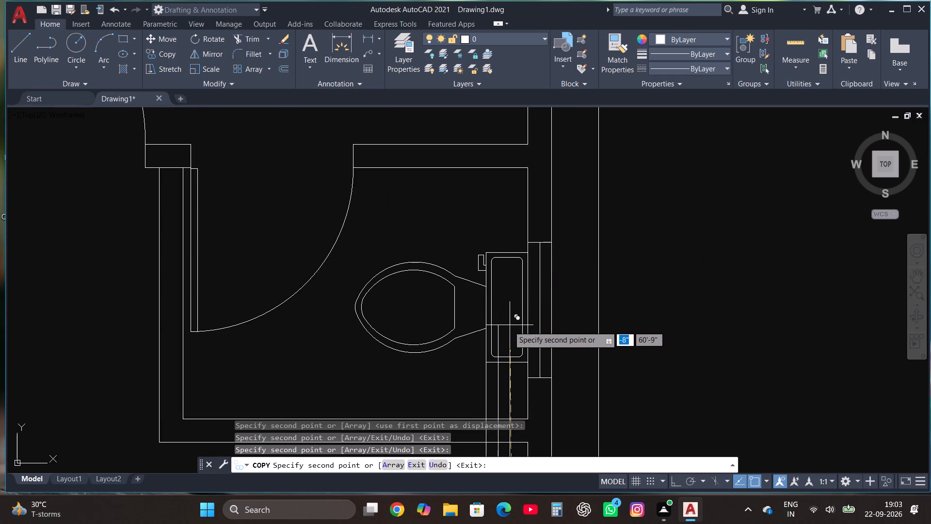
key(Escape)
Copy the northwest unit's north-wall window to the empty area west of the floor plan.
scroll(508, 326, down, 3)
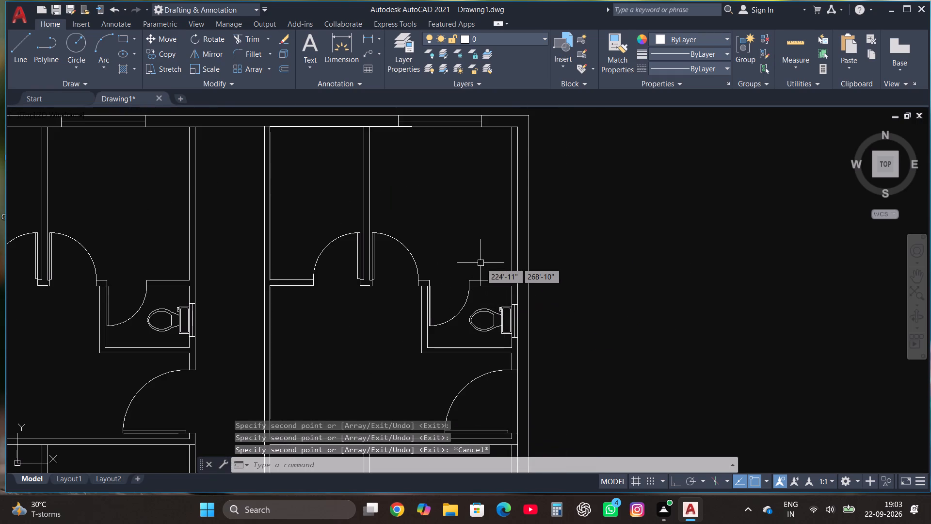
scroll(472, 386, down, 3)
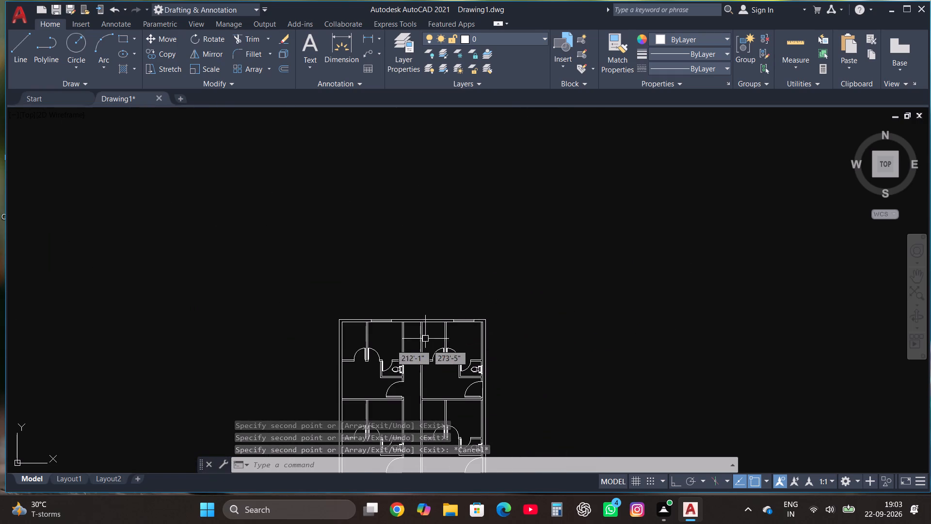
scroll(360, 332, up, 4)
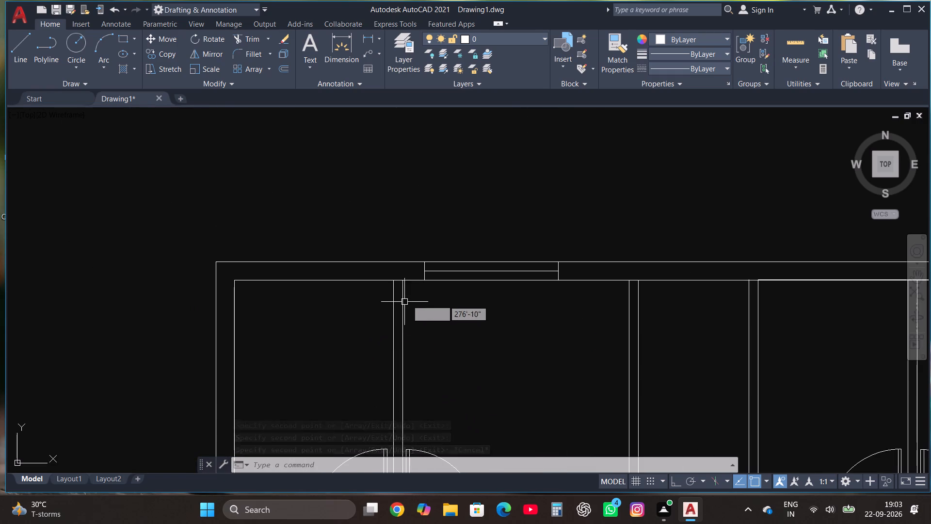
click(416, 295)
click(563, 242)
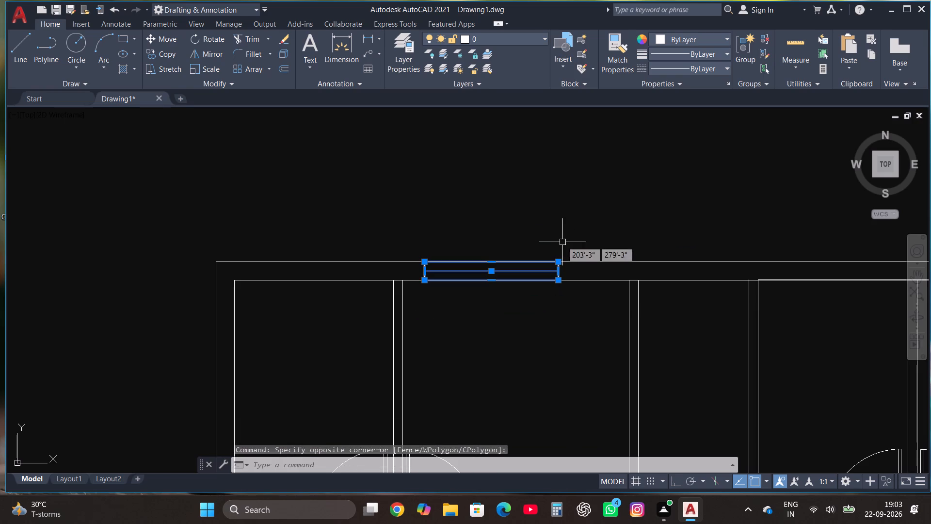
click(170, 56)
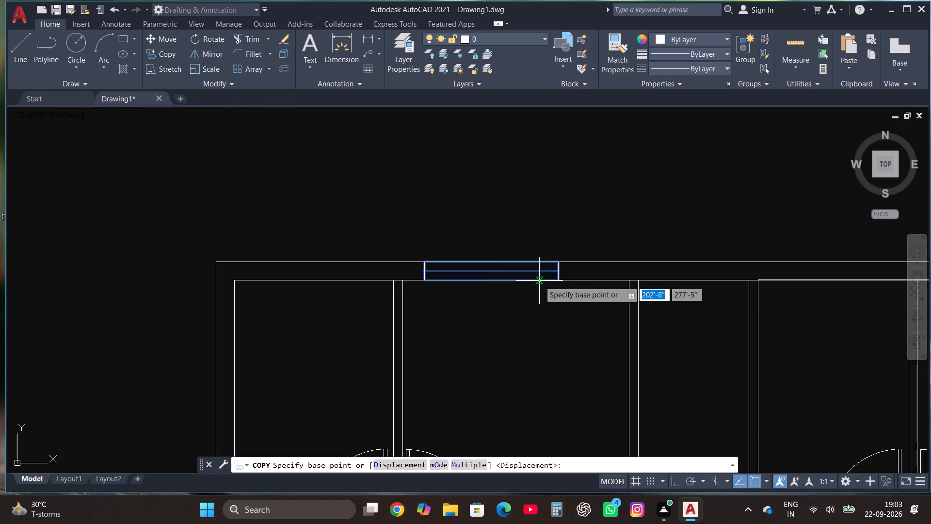
click(539, 281)
scroll(539, 280, down, 2)
click(305, 334)
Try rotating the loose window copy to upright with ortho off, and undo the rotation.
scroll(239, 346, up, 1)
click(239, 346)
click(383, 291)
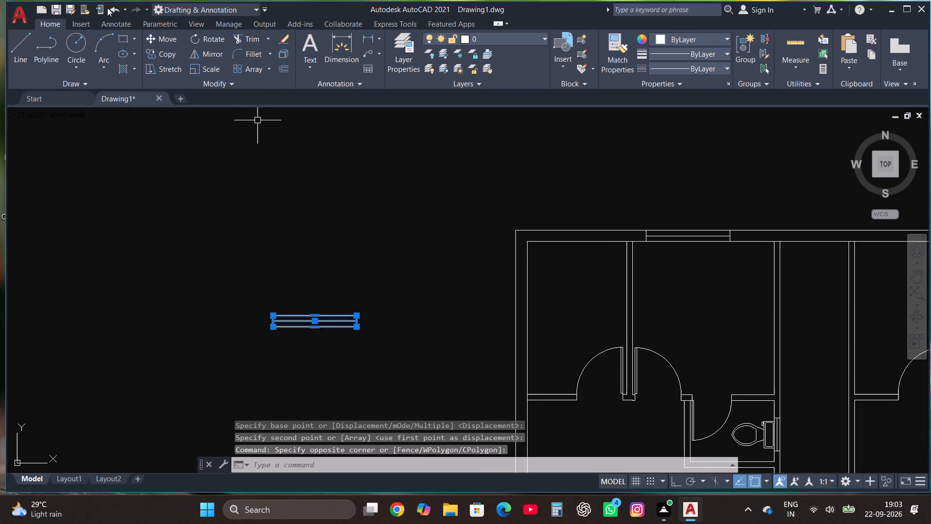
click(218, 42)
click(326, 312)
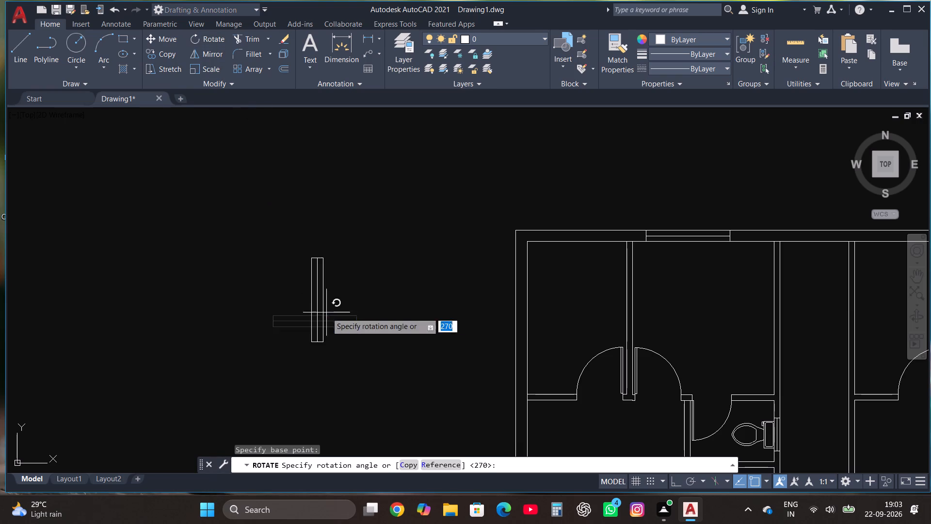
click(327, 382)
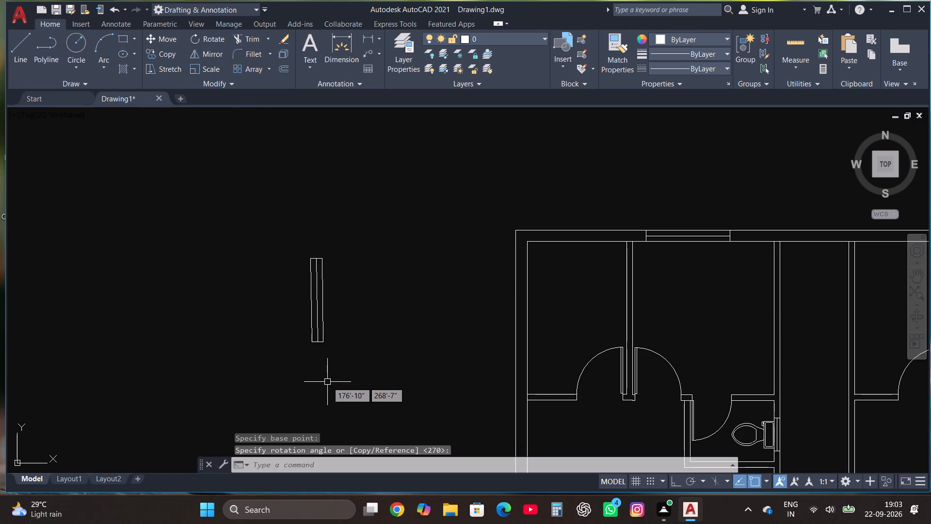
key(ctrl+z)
Rotate the loose window copy 270° with ortho on so that it stands exactly vertical.
click(238, 339)
click(369, 291)
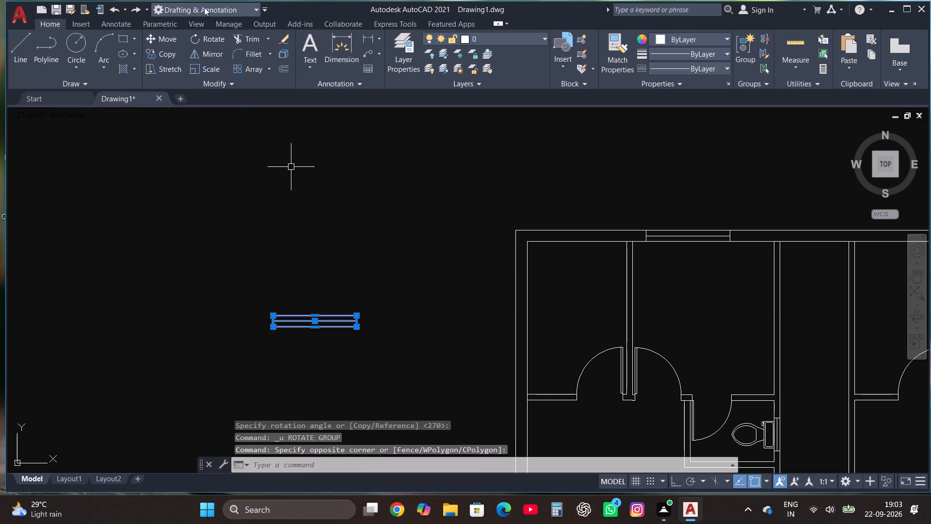
click(207, 36)
click(327, 270)
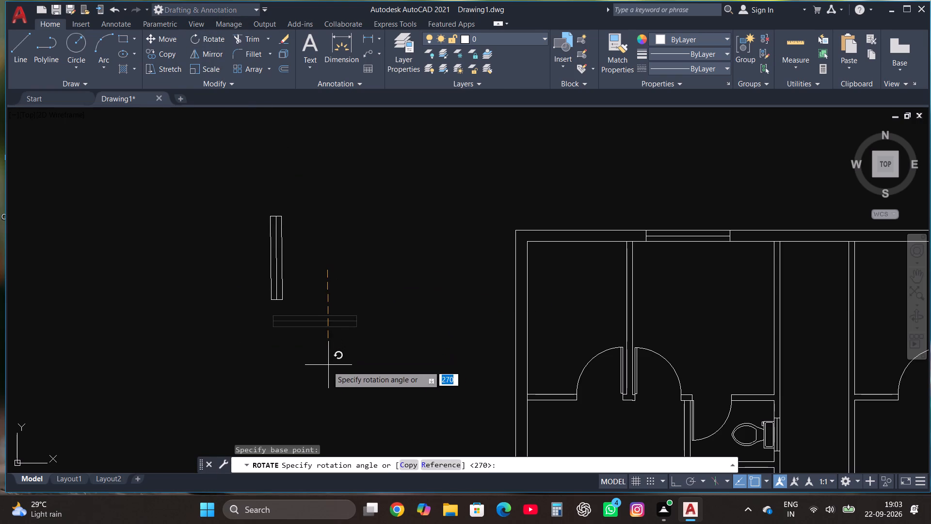
key(F8)
click(319, 382)
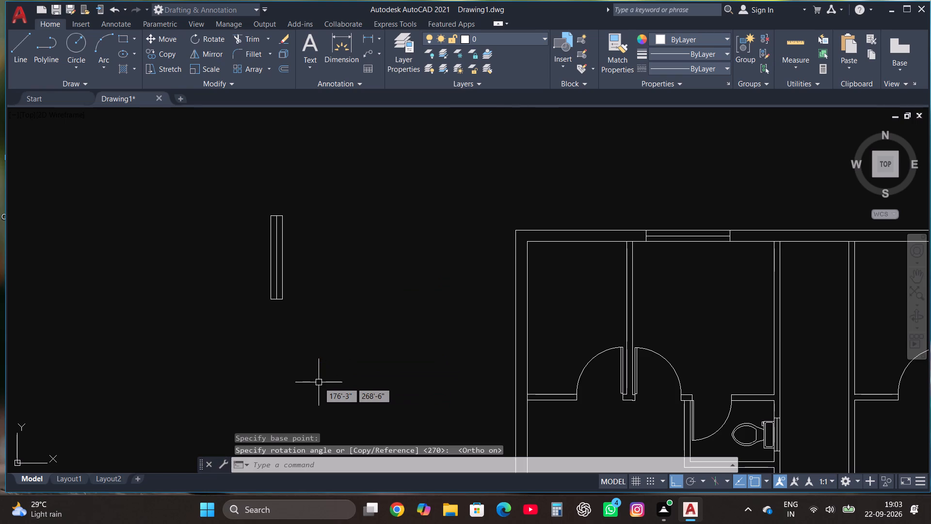
Copy the vertical window in multiple mode onto the northwest unit's west exterior wall, about 16' east and 5'-11" south, with ortho off.
click(246, 355)
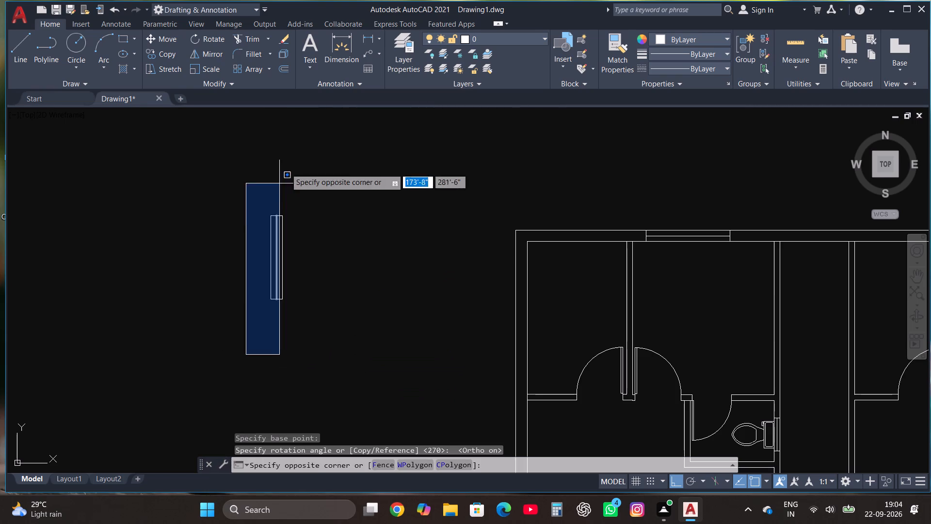
click(292, 158)
click(167, 58)
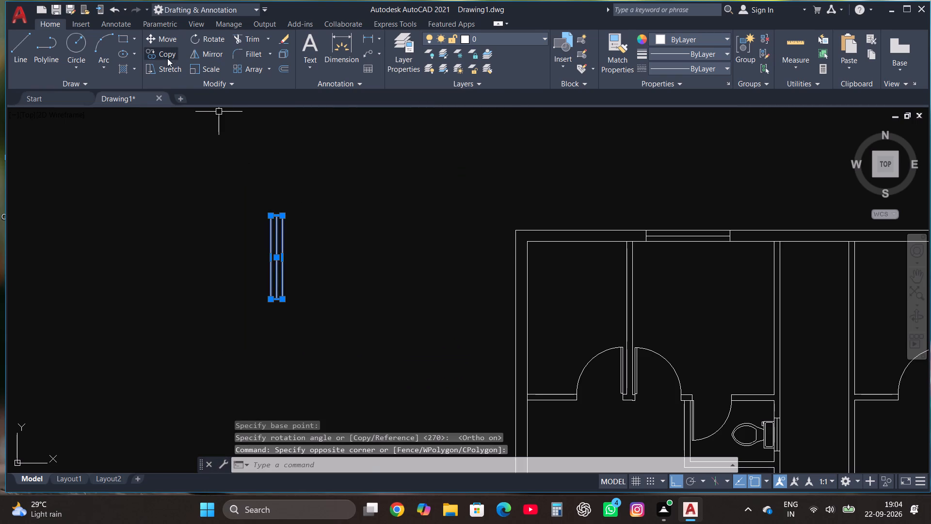
click(462, 464)
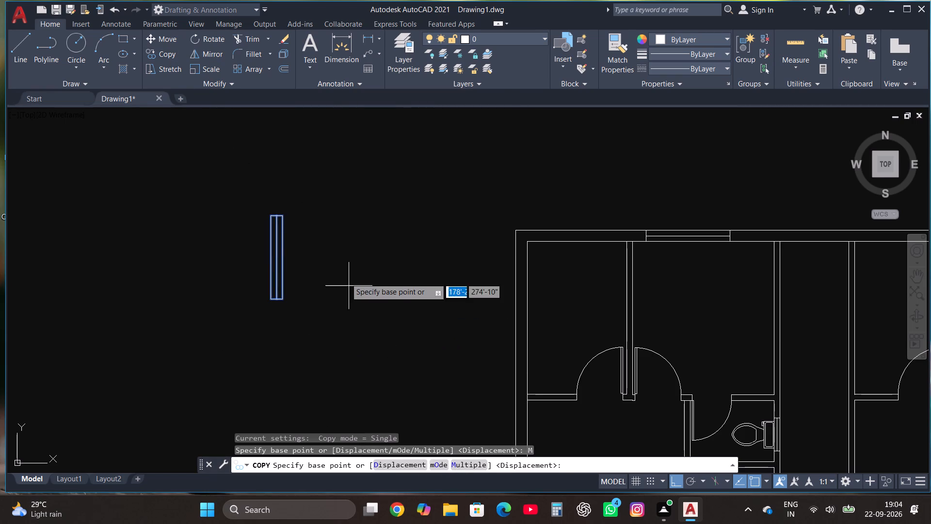
click(281, 217)
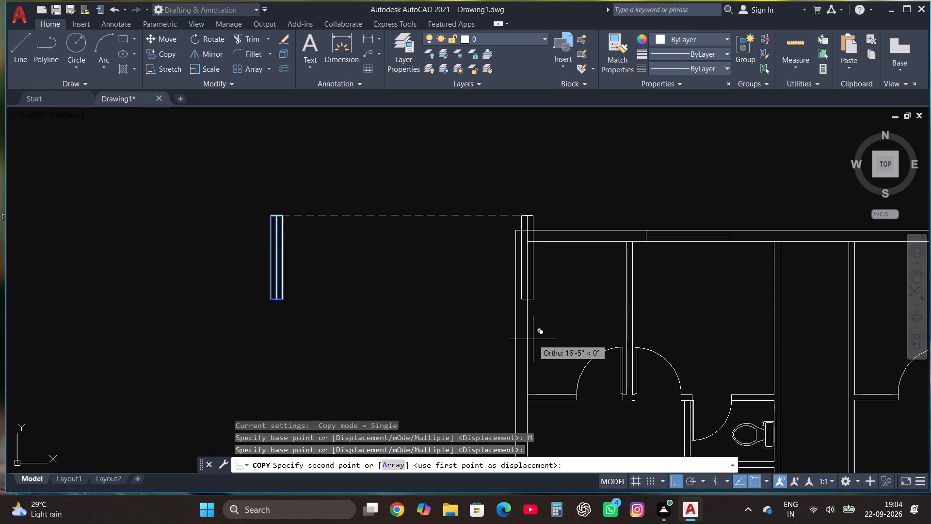
key(F8)
scroll(536, 376, up, 1)
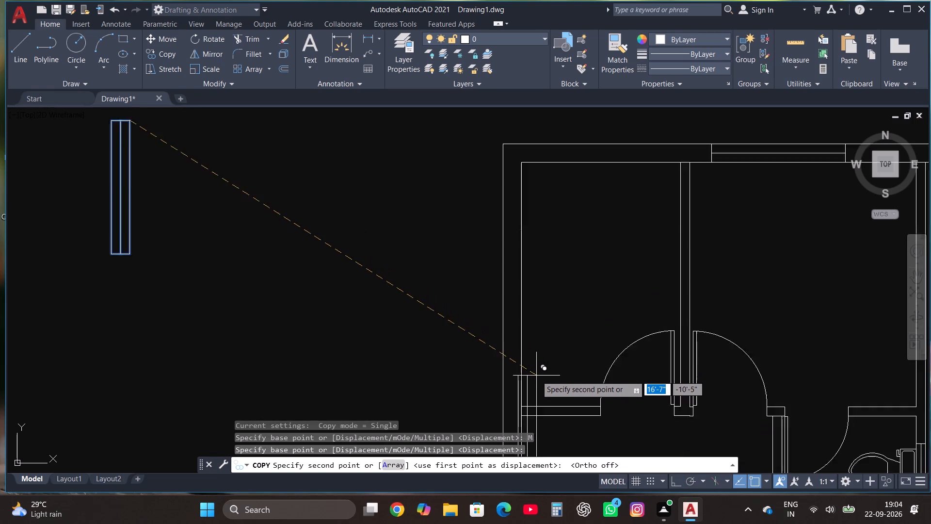
scroll(536, 376, up, 1)
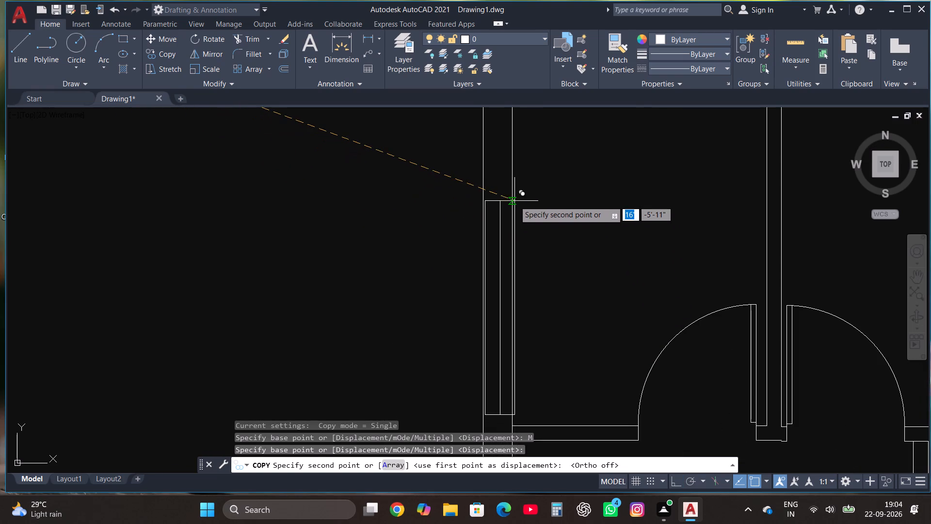
click(514, 199)
scroll(435, 193, down, 4)
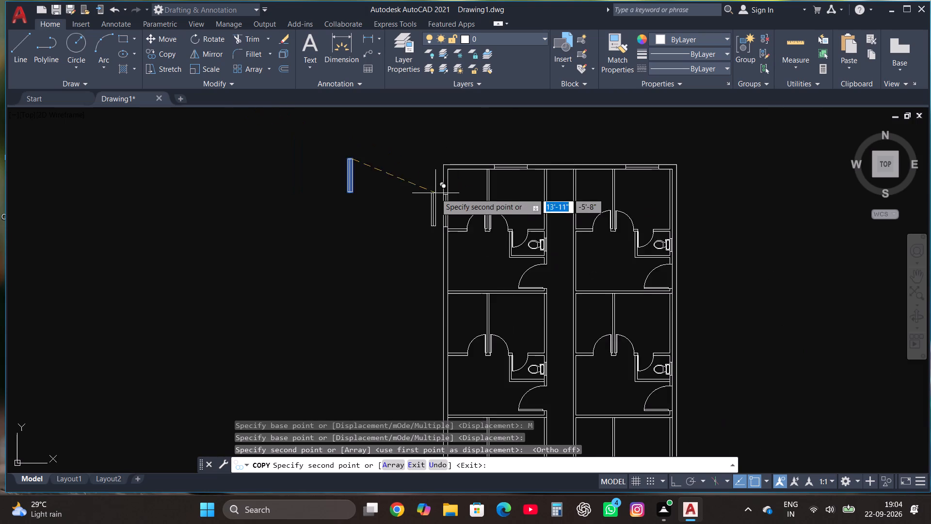
Place two window copies on the west exterior wall of the second unit from north, at its northwest and southern rooms.
scroll(451, 170, down, 1)
scroll(454, 266, up, 2)
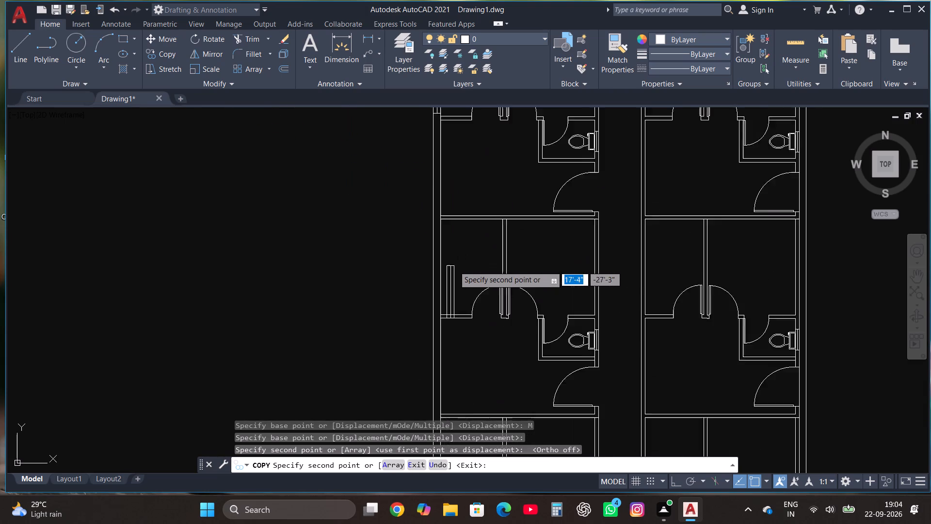
scroll(454, 266, up, 2)
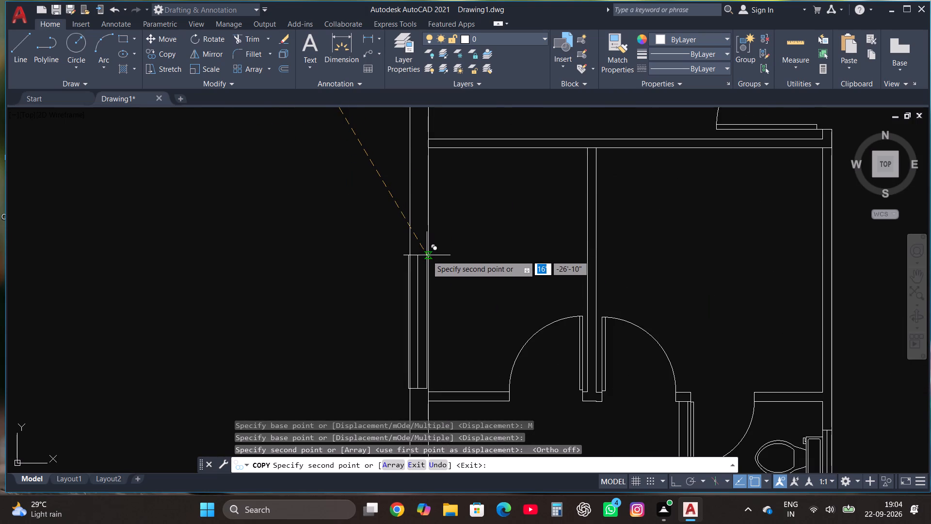
click(429, 246)
scroll(433, 197, down, 4)
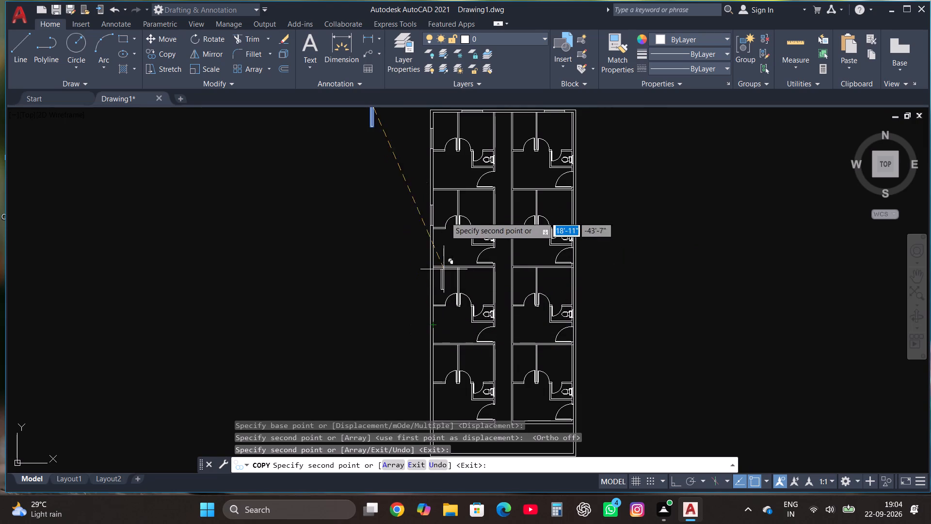
scroll(441, 237, up, 3)
scroll(424, 278, up, 2)
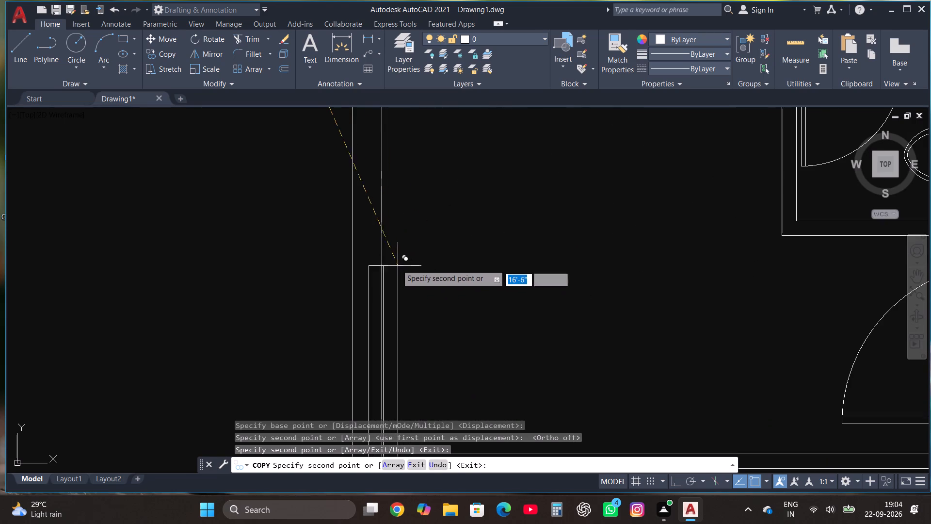
click(382, 248)
Place a window copy on the west exterior wall of the third unit from north, about 16' east and 47'-4" south.
scroll(398, 216, down, 2)
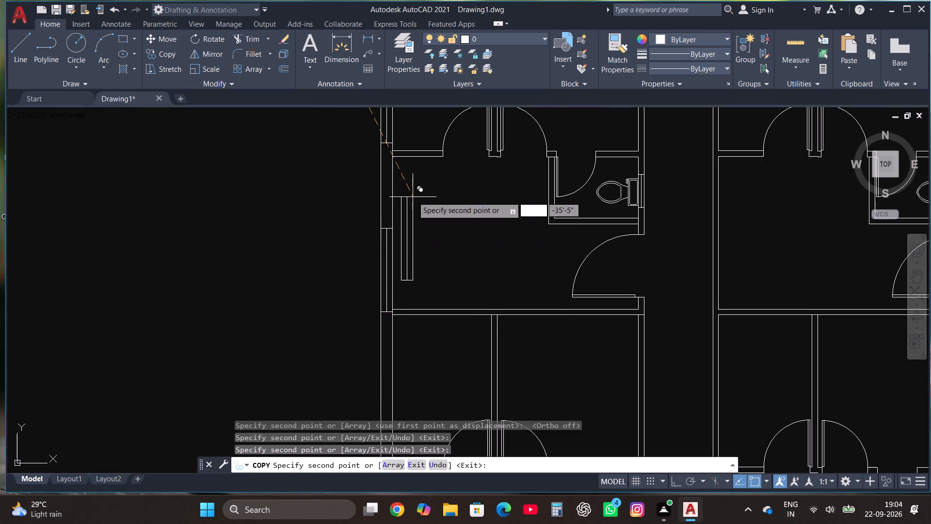
scroll(413, 196, down, 2)
scroll(397, 277, up, 4)
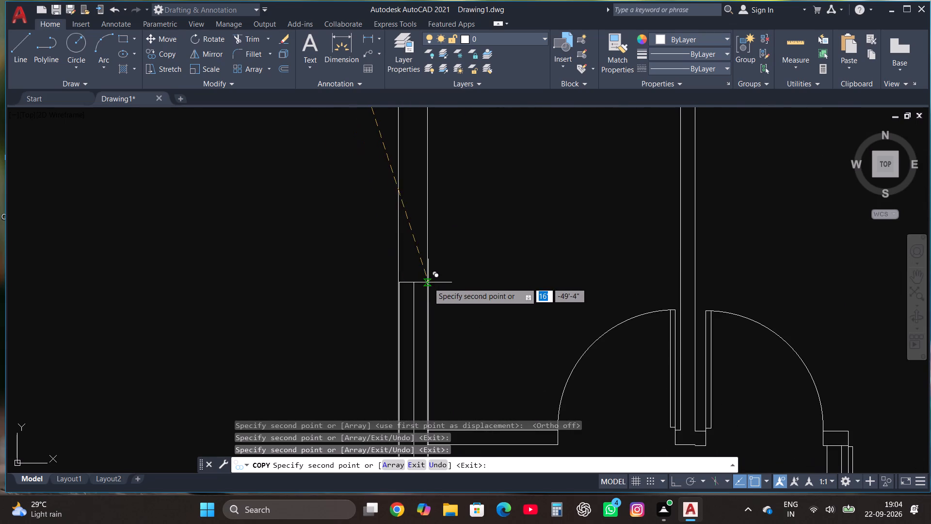
click(426, 202)
Place two window copies on the southwest unit's west exterior wall, about 68'-1" and 78'-5" south of the base point.
scroll(425, 194, down, 5)
scroll(429, 260, up, 4)
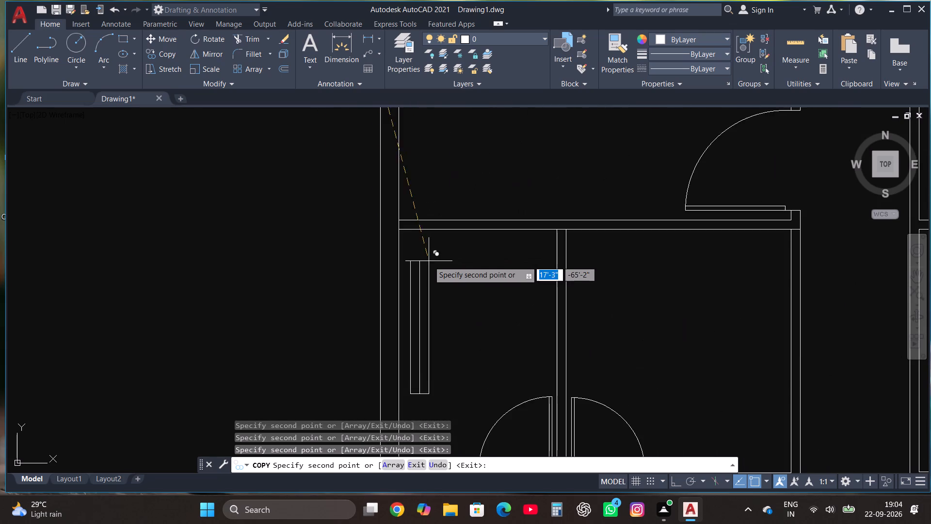
scroll(423, 271, down, 2)
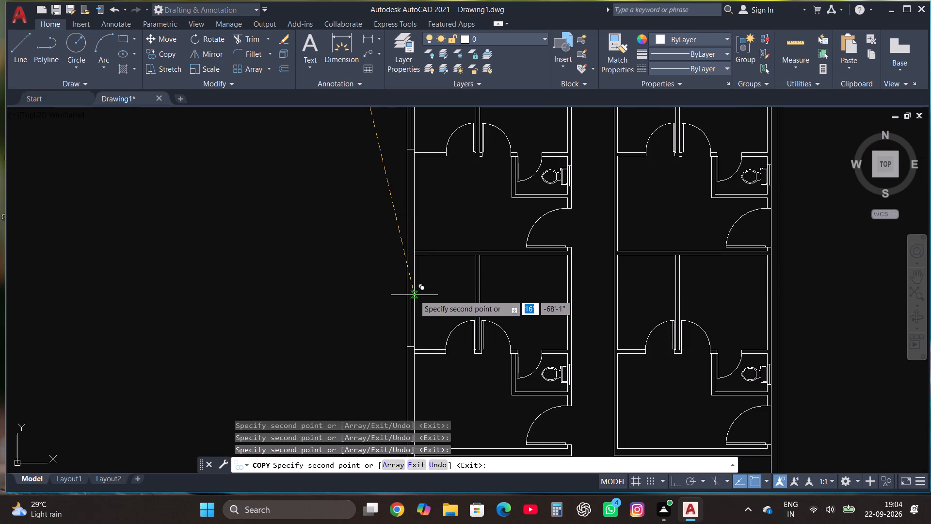
click(414, 295)
scroll(415, 262, down, 3)
scroll(418, 308, up, 4)
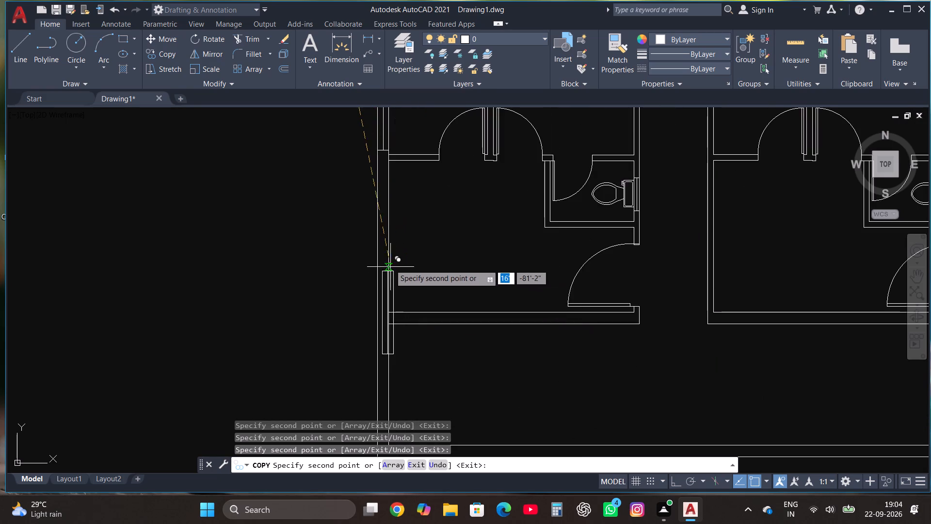
scroll(389, 263, up, 1)
click(385, 201)
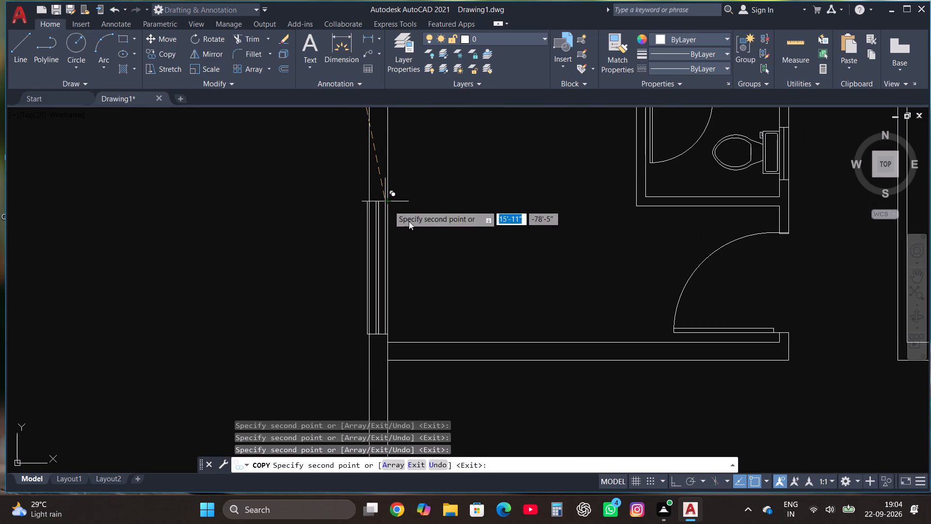
key(Escape)
Copy the windows of the west exterior wall straight across onto the east exterior wall, about 38'-3" east, with ortho on.
scroll(431, 310, down, 2)
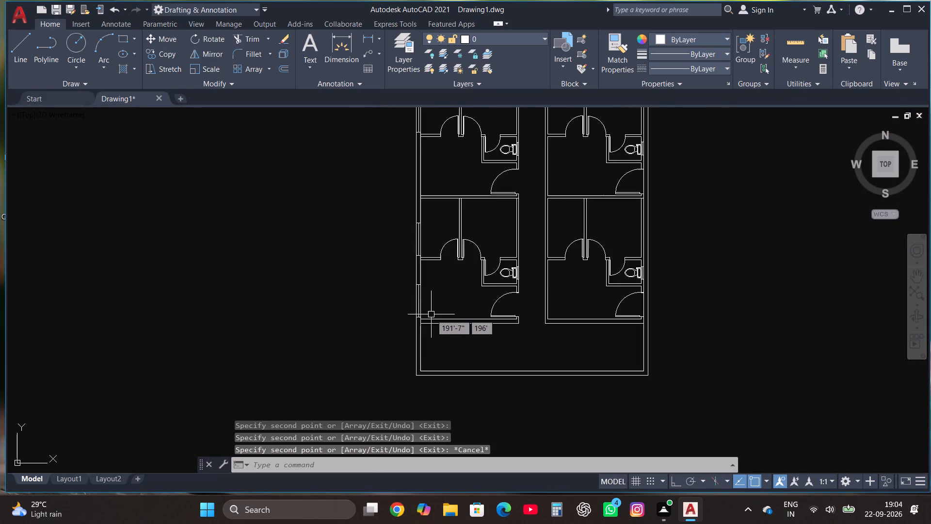
scroll(431, 314, down, 2)
scroll(435, 160, up, 3)
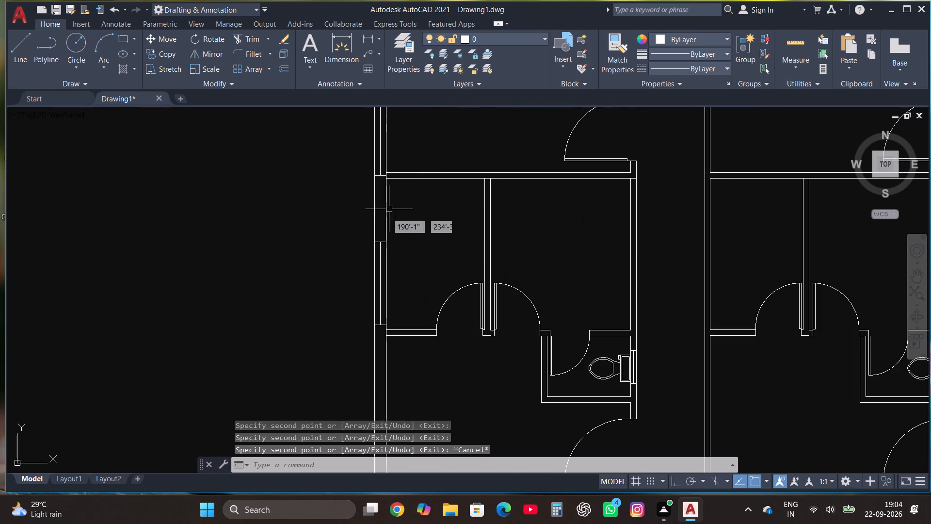
scroll(383, 219, down, 2)
scroll(428, 268, down, 1)
scroll(429, 338, down, 1)
scroll(425, 321, up, 1)
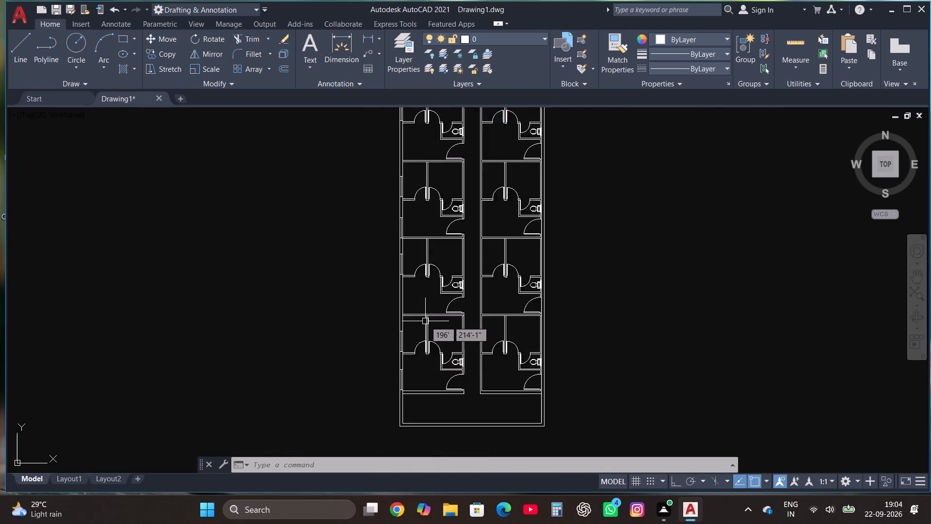
scroll(425, 321, up, 1)
scroll(398, 372, down, 1)
click(376, 419)
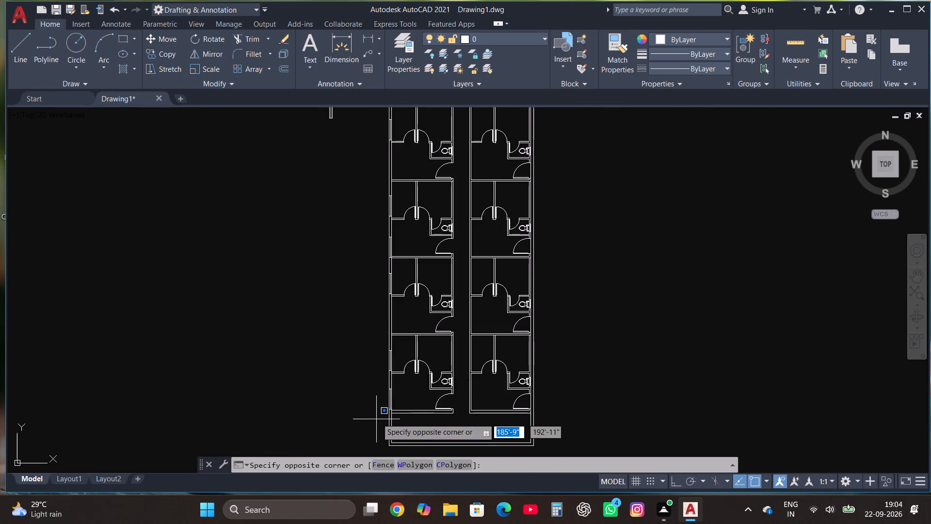
scroll(396, 340, down, 1)
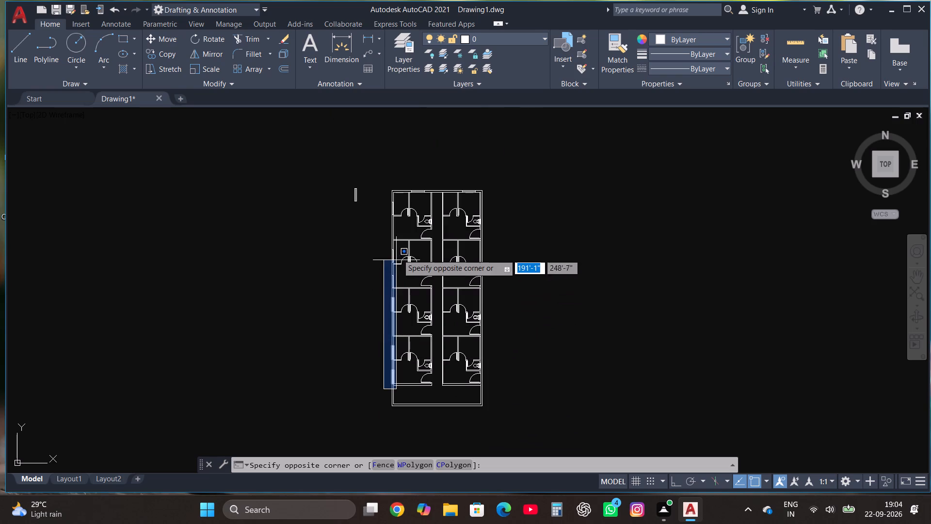
scroll(397, 198, up, 1)
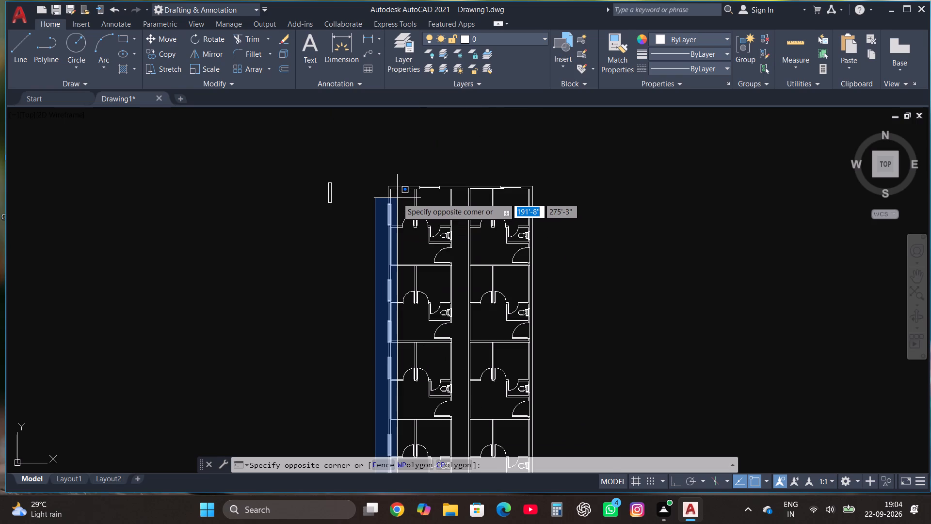
scroll(397, 198, up, 1)
click(397, 198)
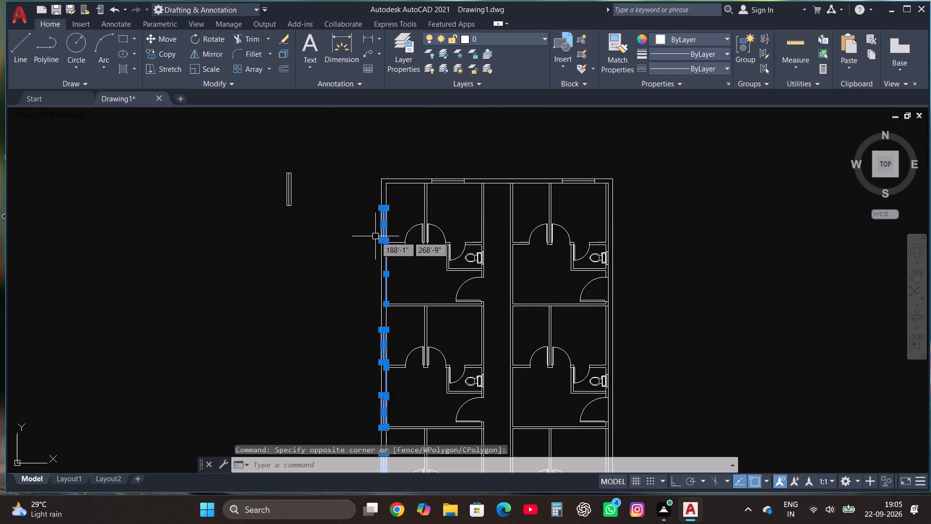
click(167, 51)
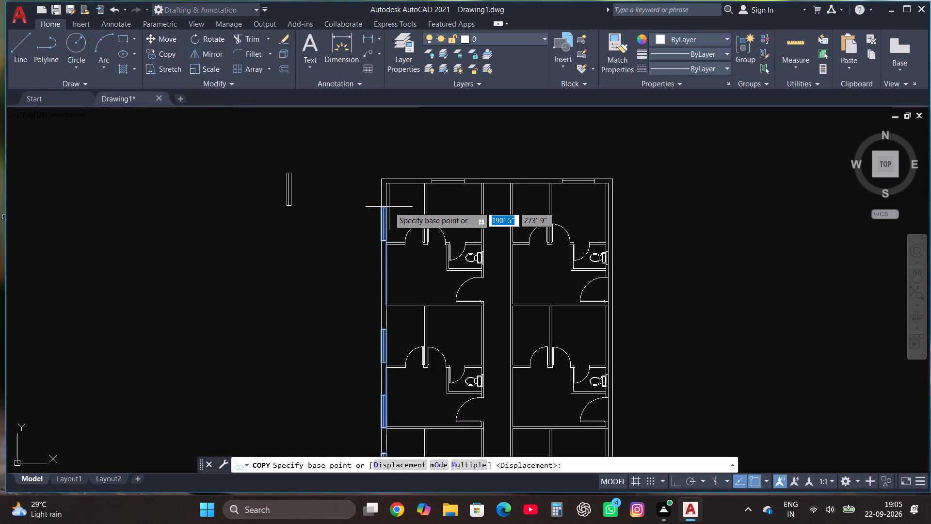
click(385, 209)
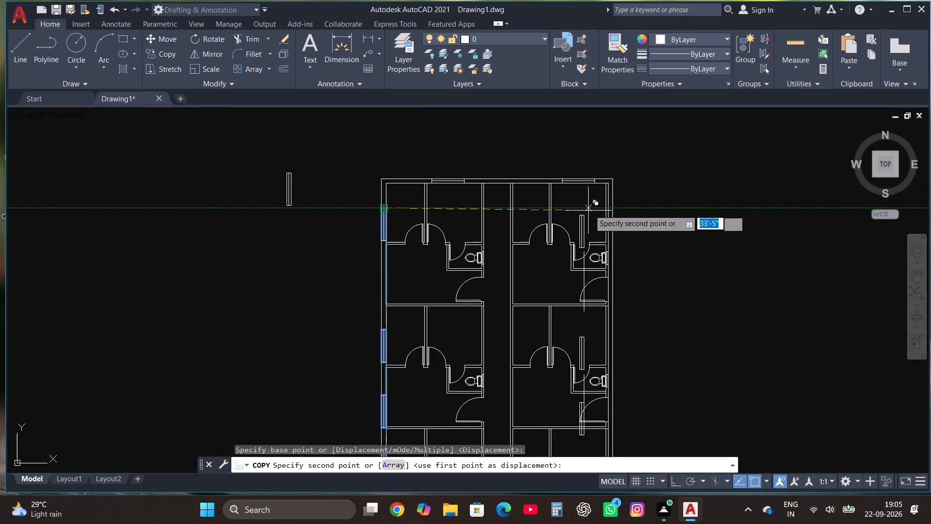
scroll(611, 211, up, 2)
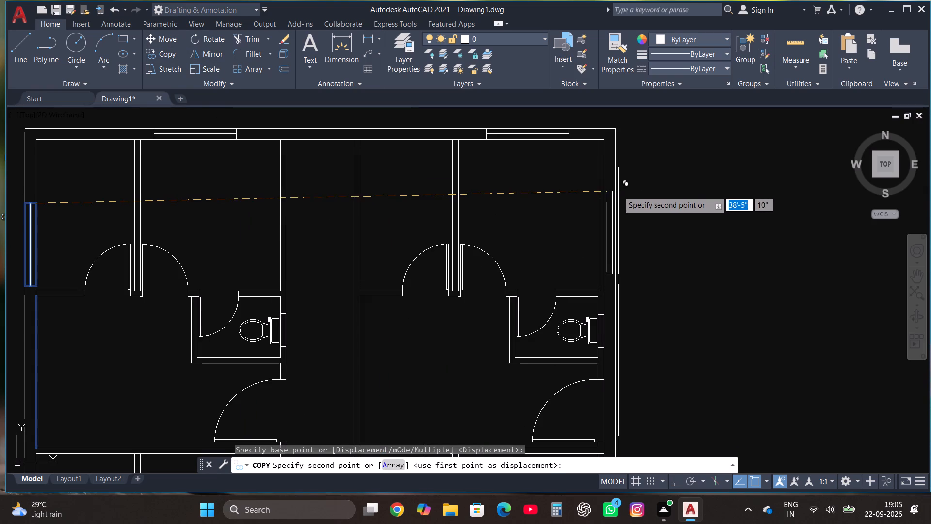
key(F8)
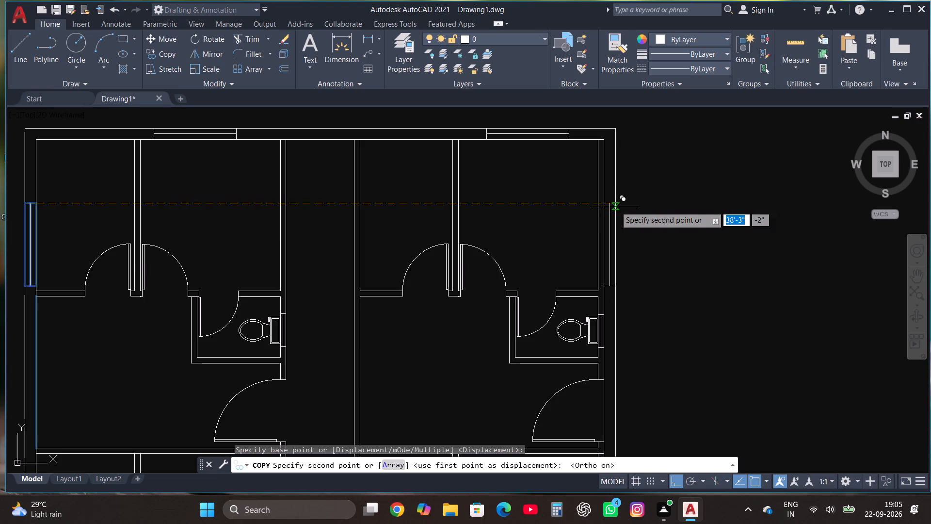
click(615, 200)
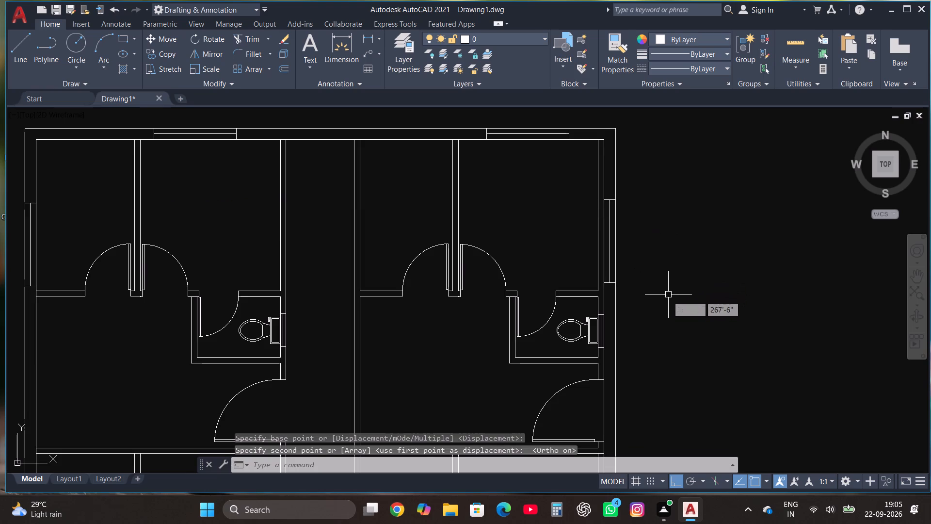
key(Escape)
Delete the loose vertical window copy west of the floor plan.
scroll(662, 306, down, 2)
scroll(597, 196, down, 2)
scroll(498, 230, up, 2)
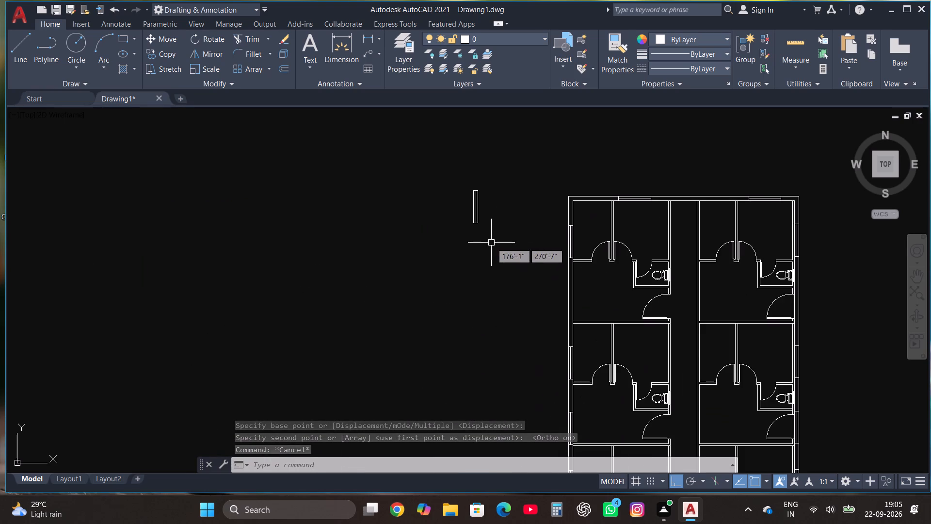
drag(487, 221, 484, 213)
click(445, 189)
key(Delete)
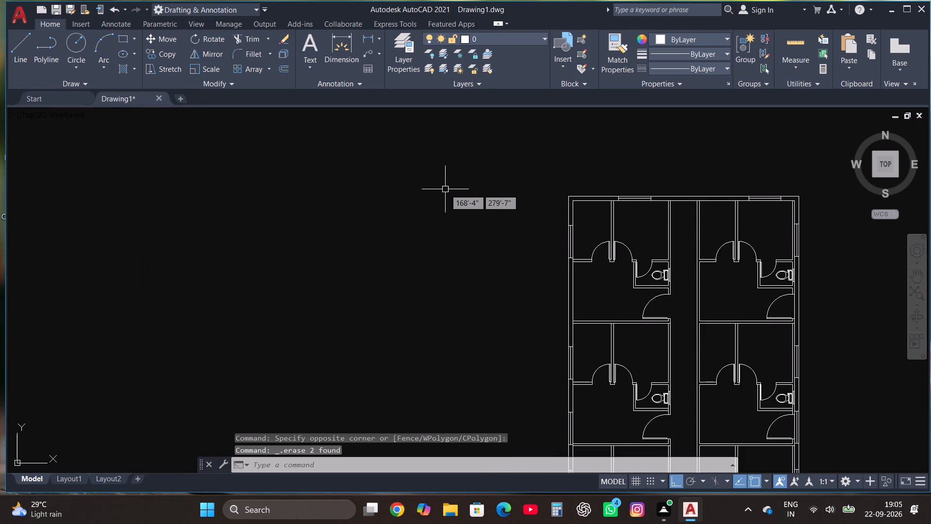
Draw a vertical line about 8'-3" long southward from the southeast unit's south wall across the building's south wall inner face.
scroll(445, 189, down, 2)
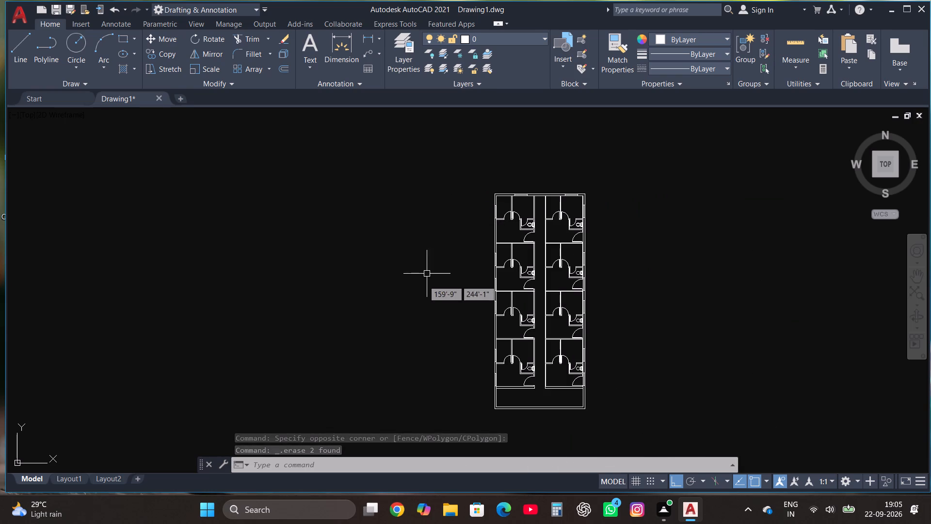
scroll(444, 250, down, 1)
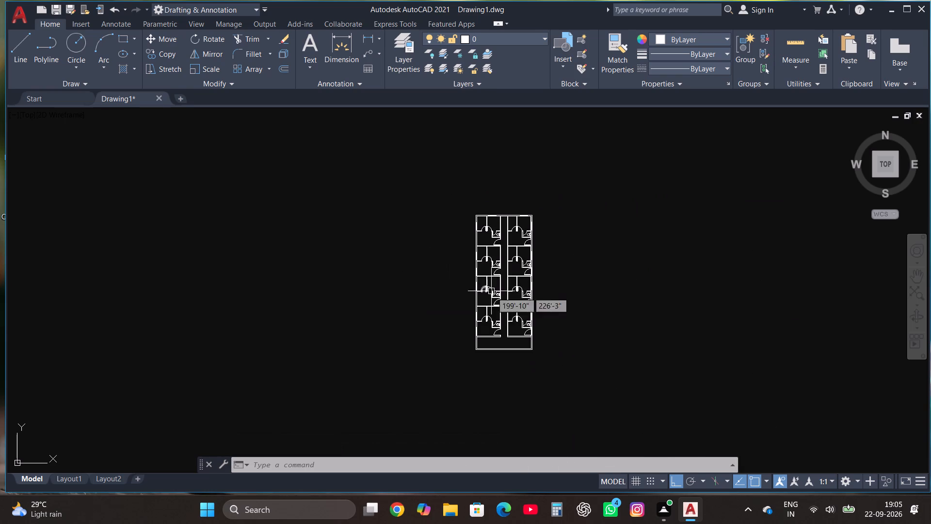
scroll(517, 348, up, 2)
scroll(565, 346, up, 3)
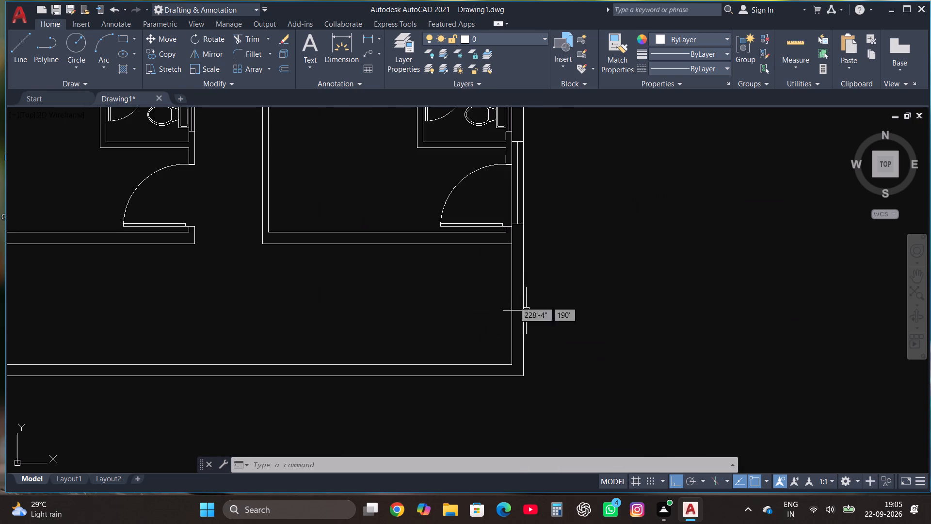
click(15, 49)
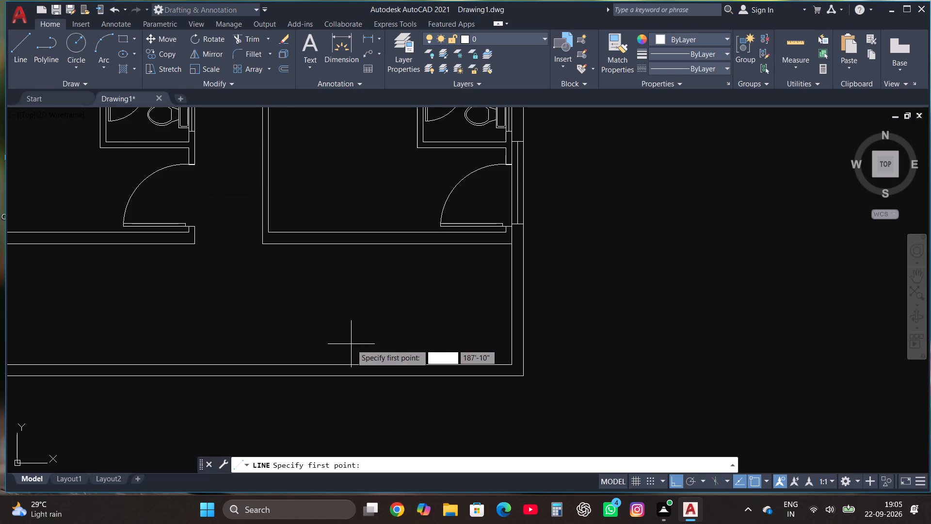
click(307, 247)
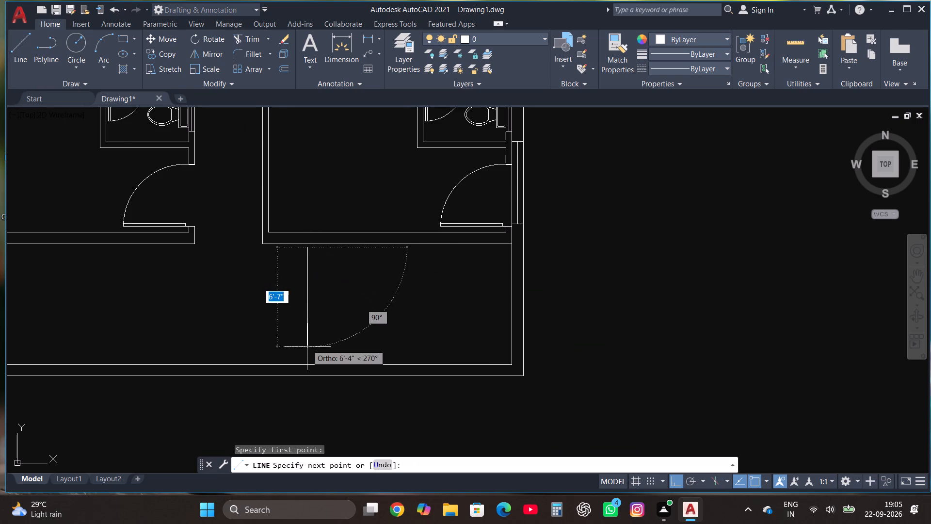
click(14, 42)
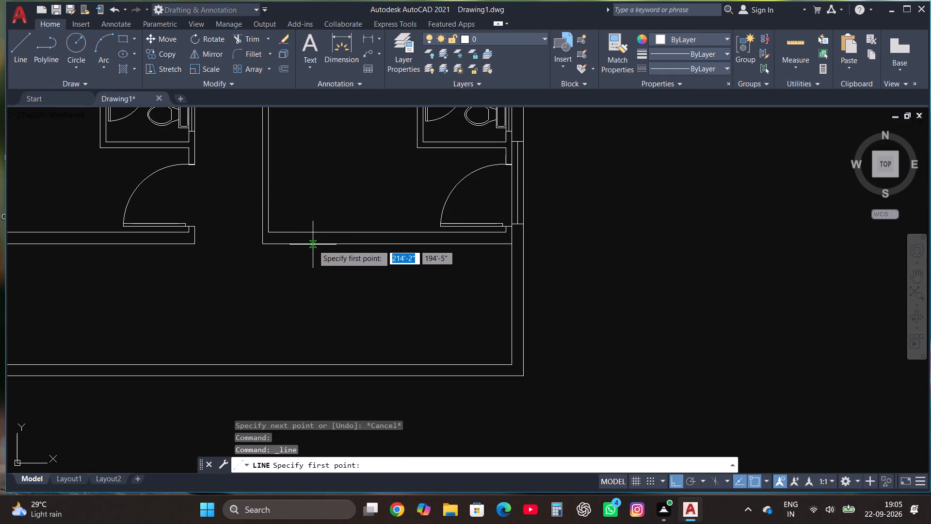
click(313, 245)
scroll(315, 363, up, 3)
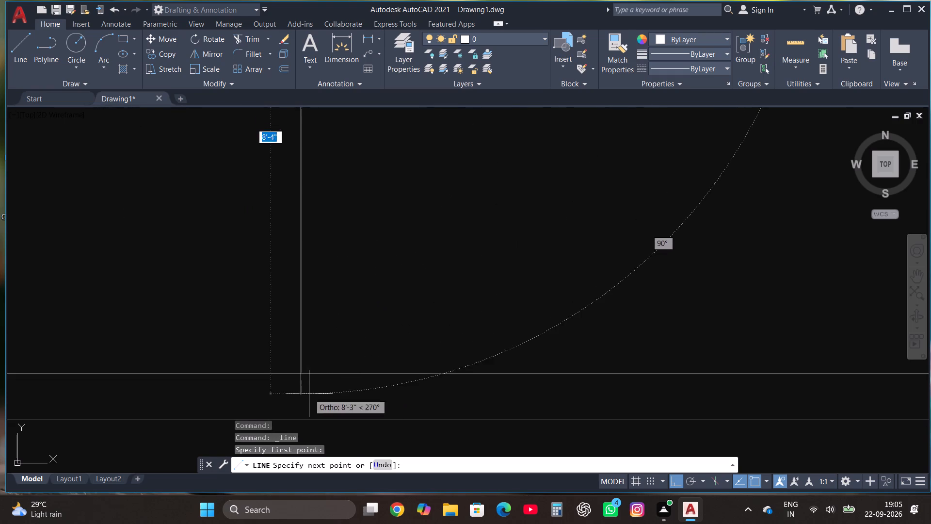
click(309, 394)
Trim the new vertical line's overshoot at the inner face of the building's south wall.
click(246, 40)
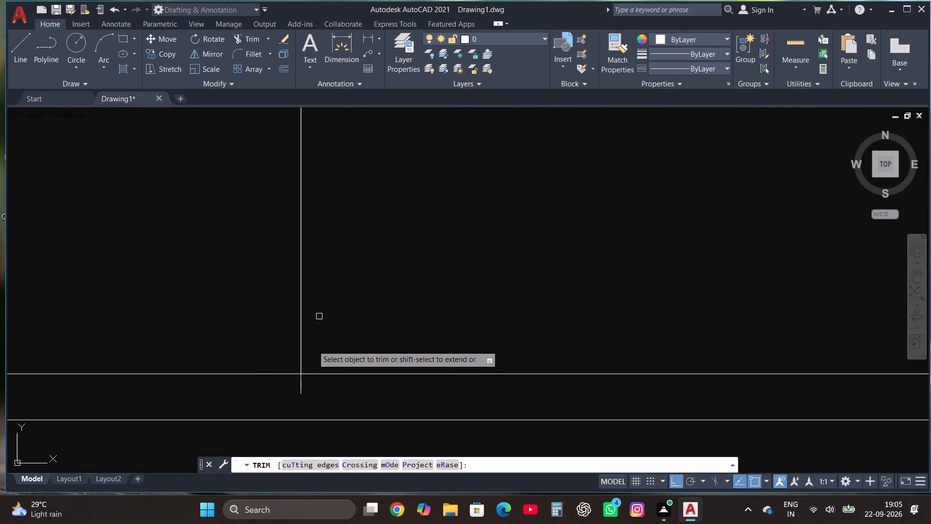
click(302, 384)
key(Escape)
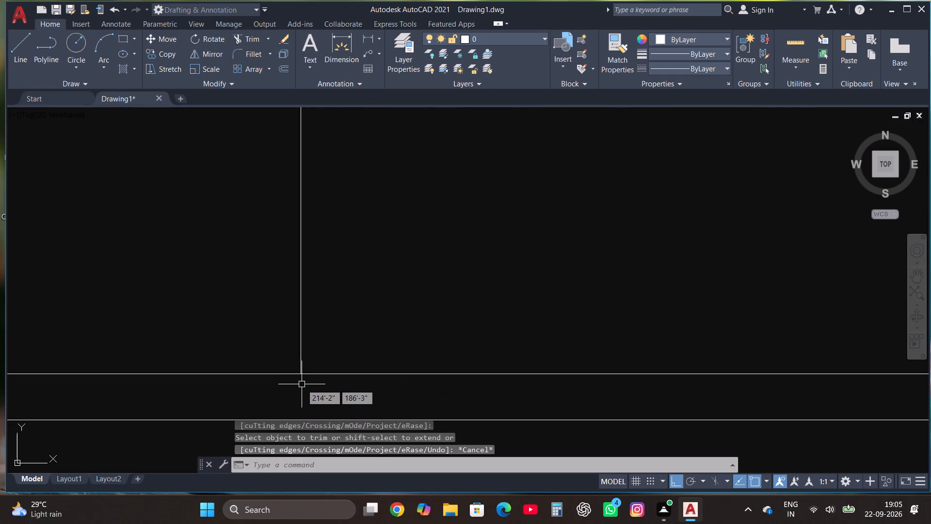
Draw a line 3' west from the southeast unit's south wall at the east wall's inner face, continuing south past the building's south wall inner face.
scroll(302, 384, down, 3)
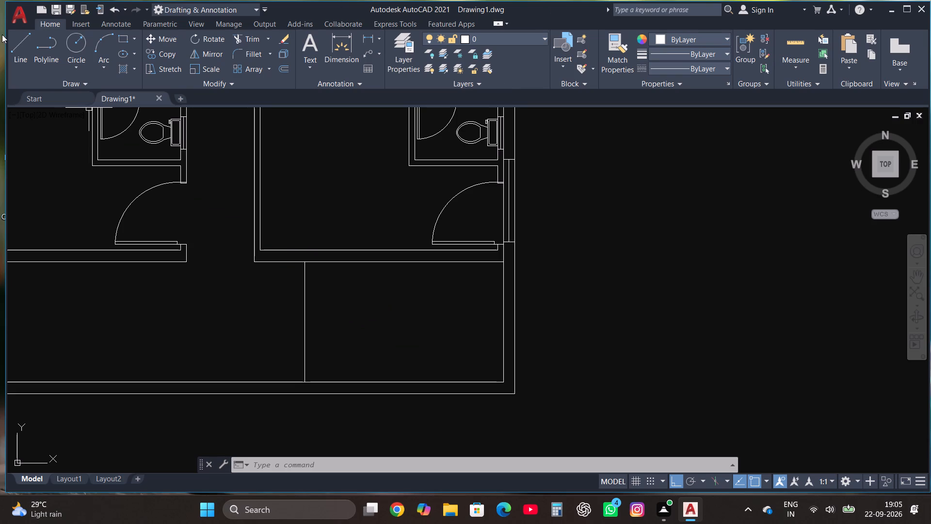
click(16, 50)
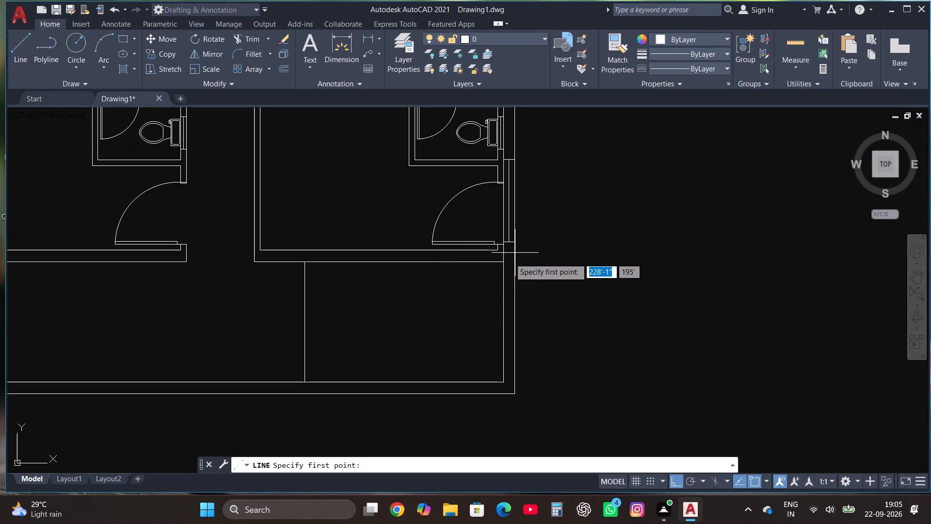
click(504, 262)
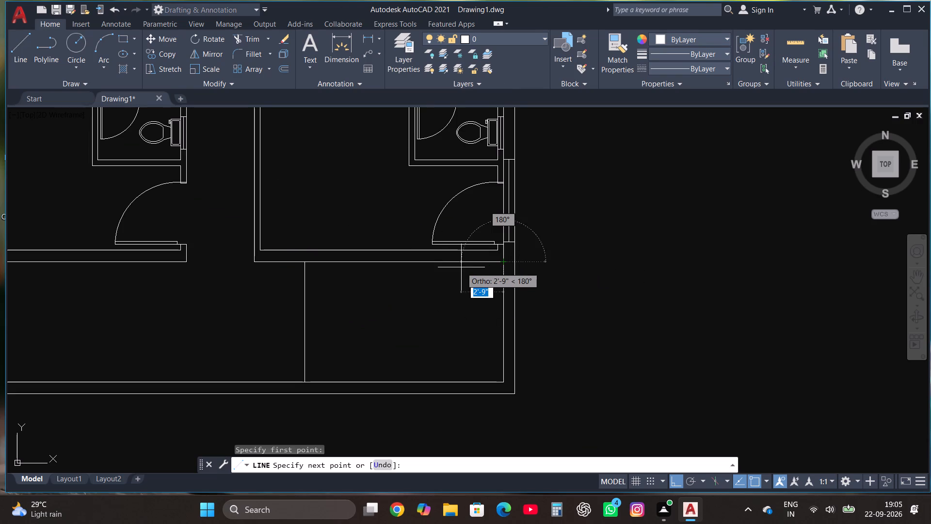
text(3')
key(Return)
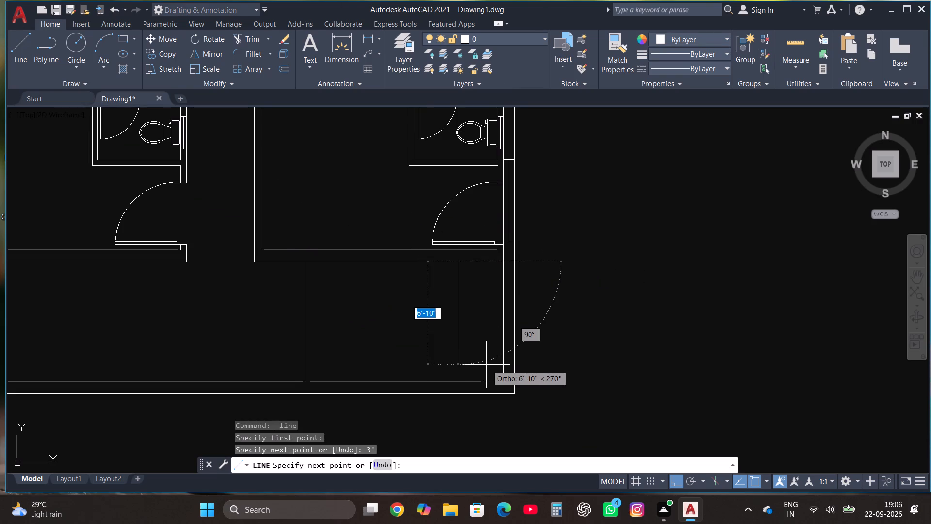
scroll(485, 390, up, 3)
click(426, 390)
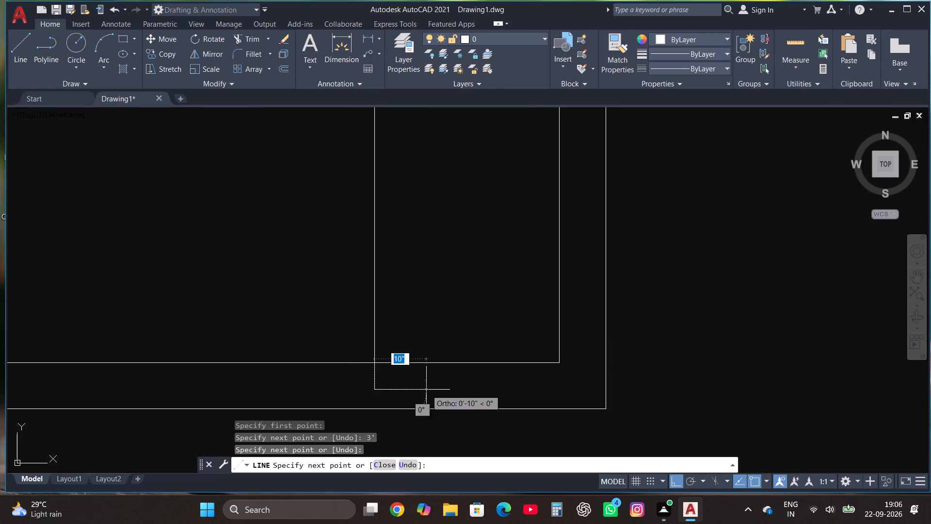
Trim the new vertical line's overshoot at the inner face of the building's south wall.
click(241, 40)
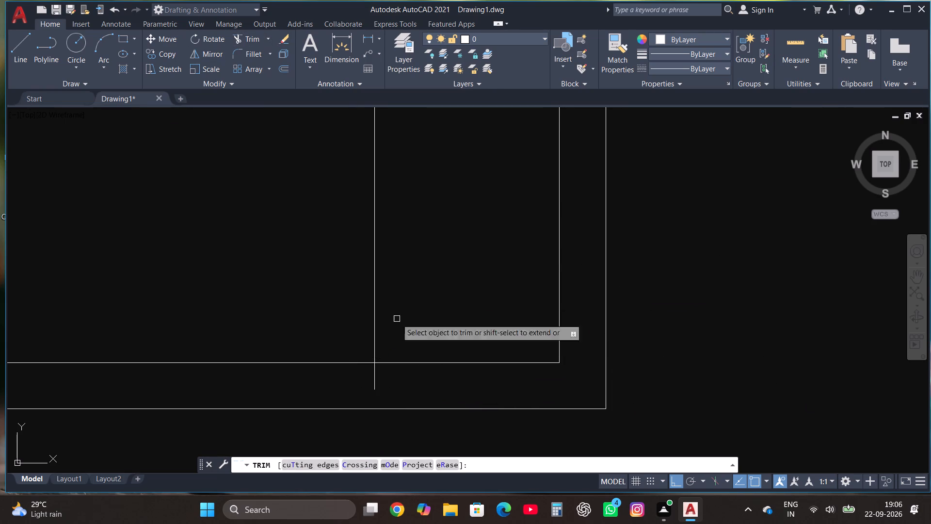
click(373, 388)
scroll(376, 393, down, 2)
key(Escape)
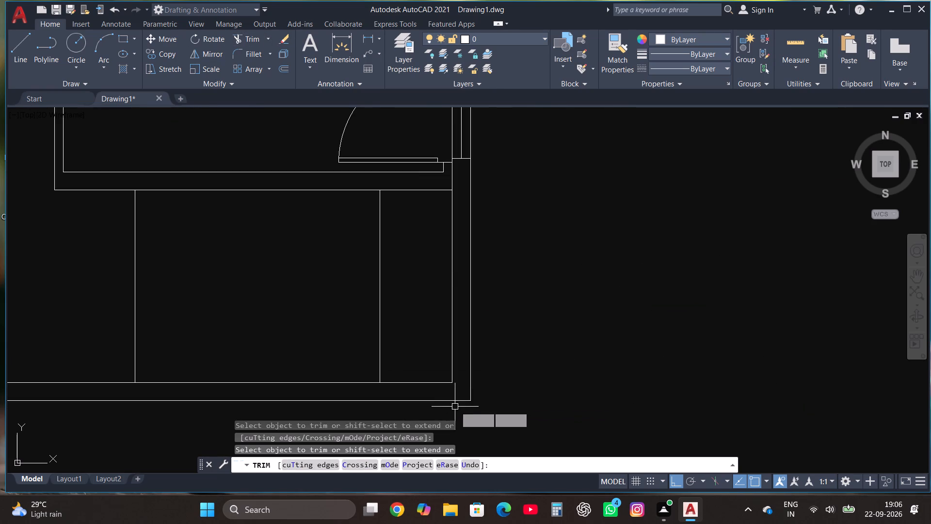
Draw a horizontal line from the midpoint of the western vertical line east across the eastern vertical line in the south strip.
scroll(456, 407, down, 1)
click(18, 44)
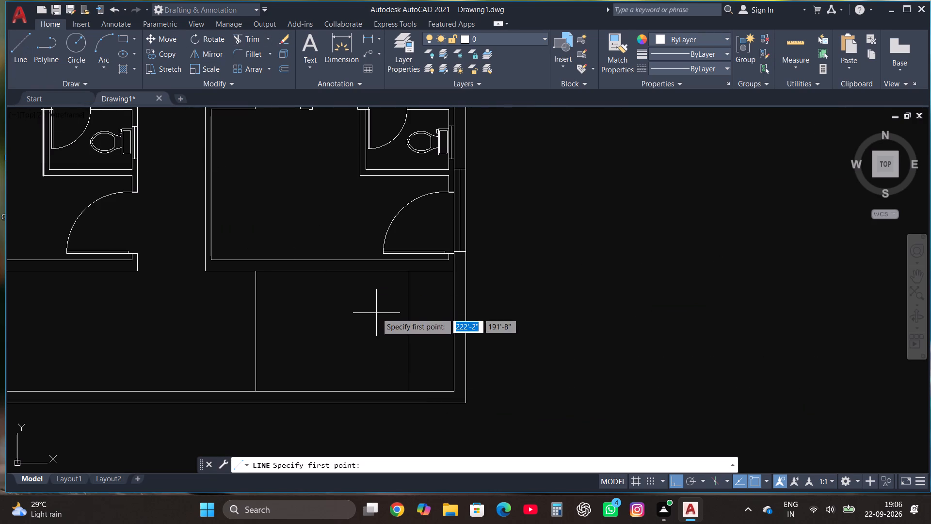
scroll(367, 322, up, 1)
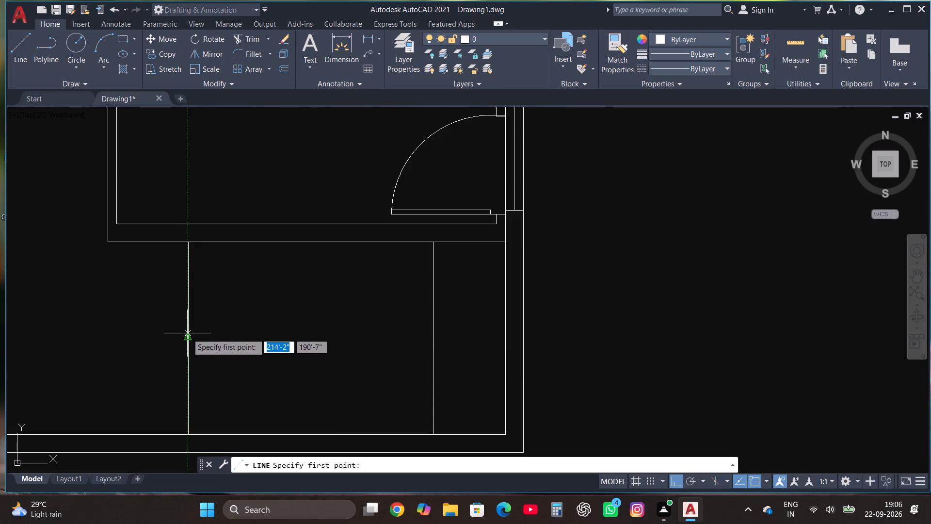
click(187, 341)
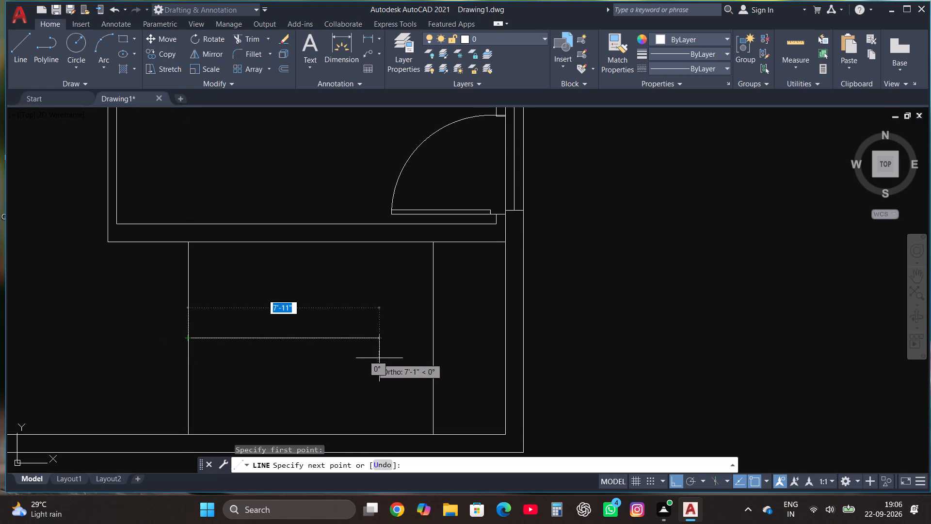
click(458, 361)
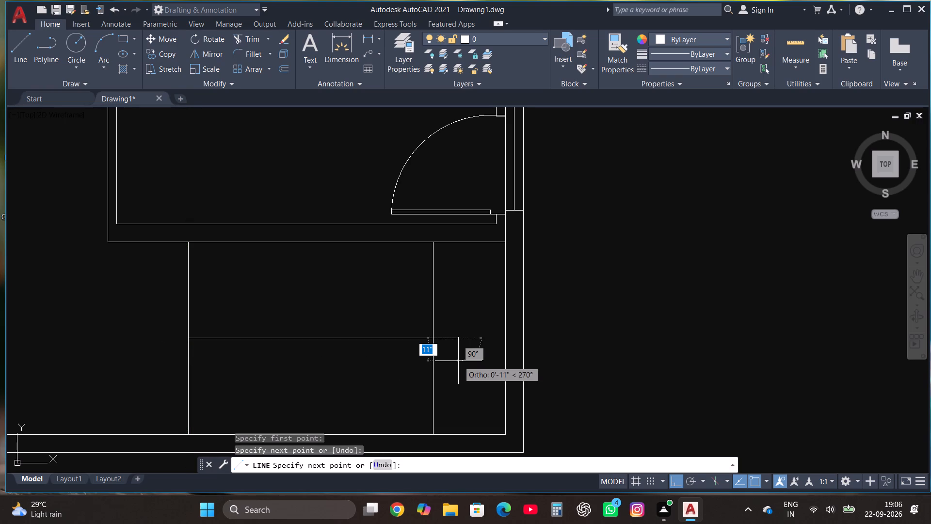
key(Escape)
Trim the horizontal line's overshoot east of the eastern vertical line.
click(250, 37)
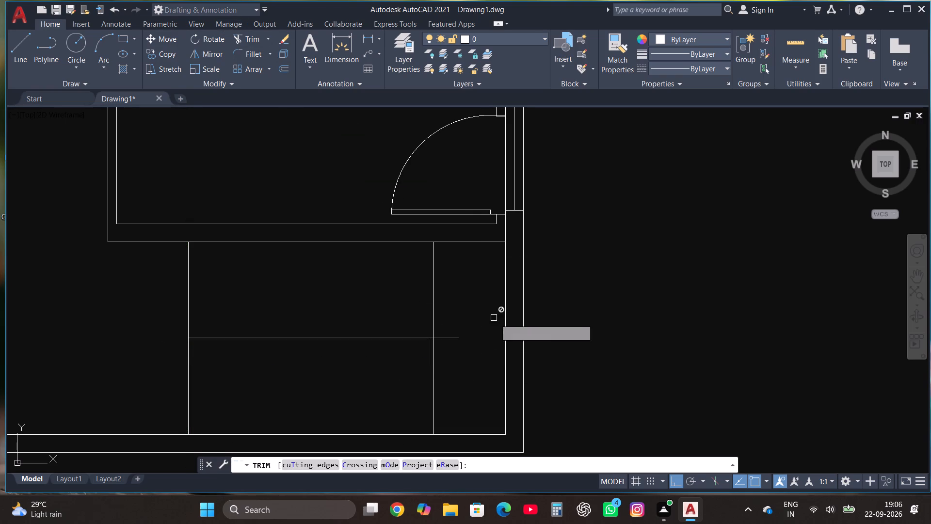
click(456, 337)
key(Escape)
Copy the horizontal midline 2" north and 2" south of itself.
click(361, 339)
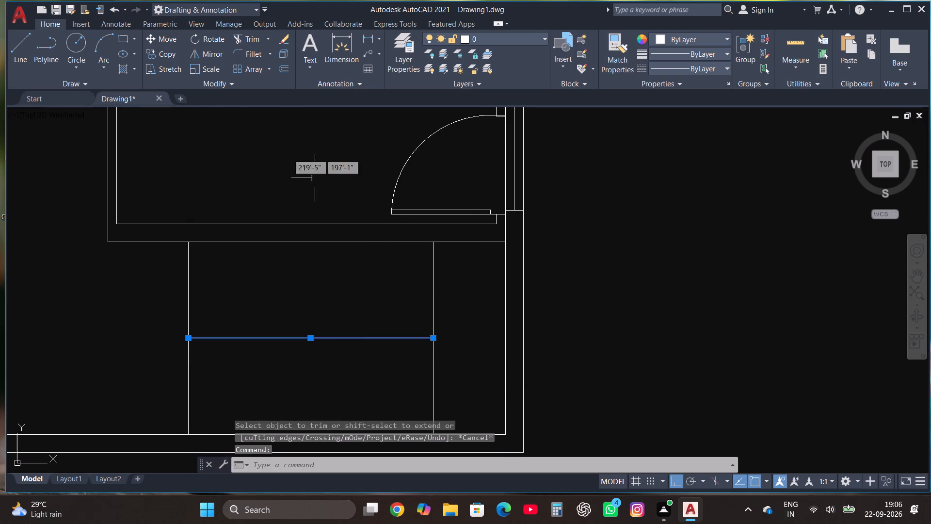
click(166, 51)
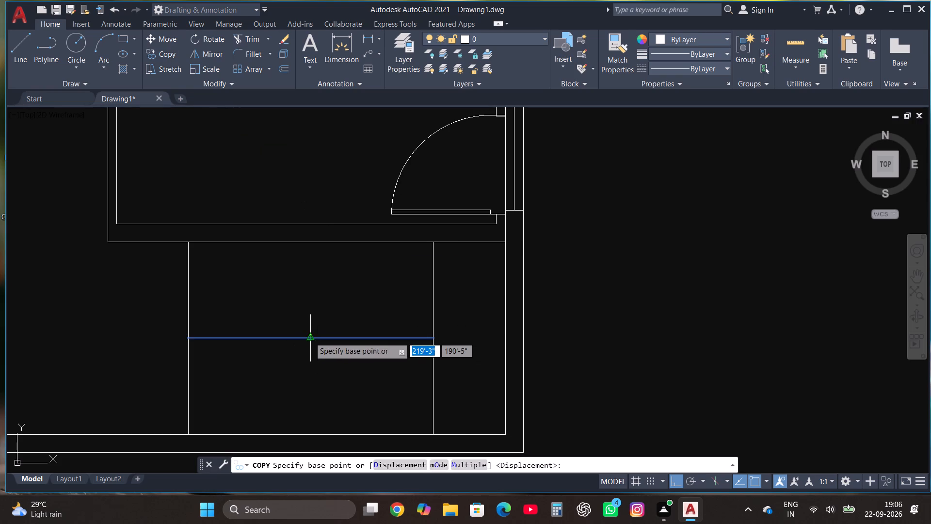
click(309, 337)
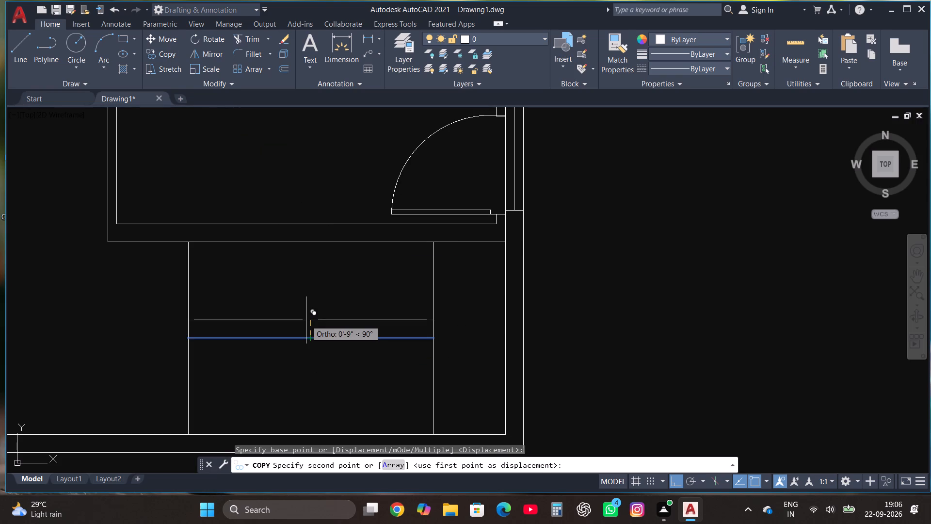
text(2")
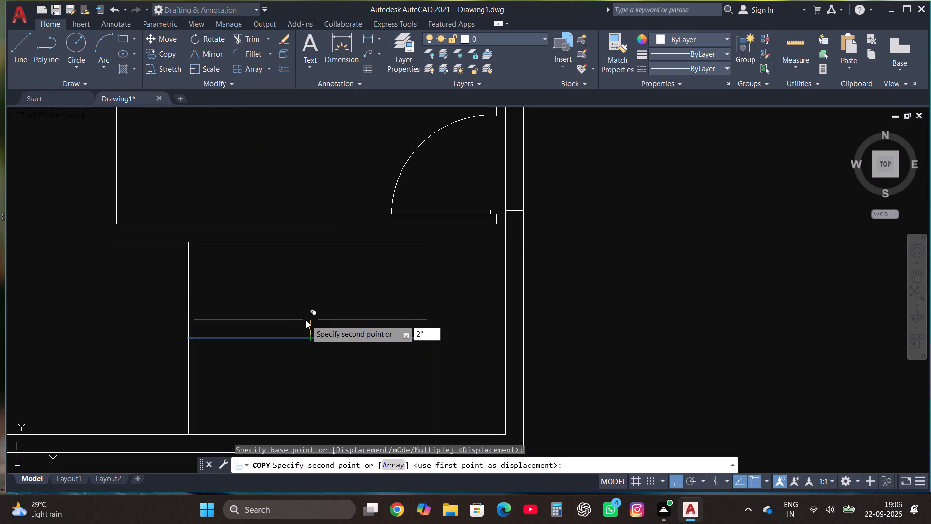
key(Return)
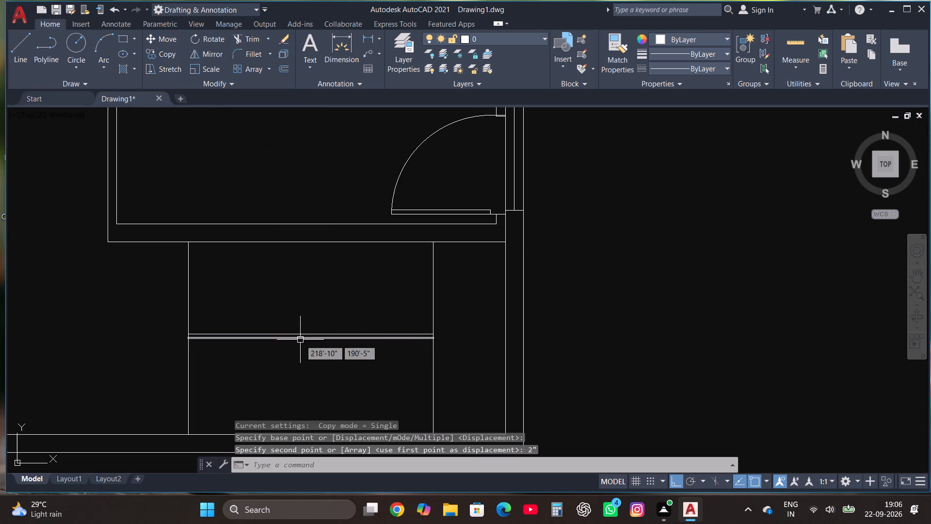
click(300, 340)
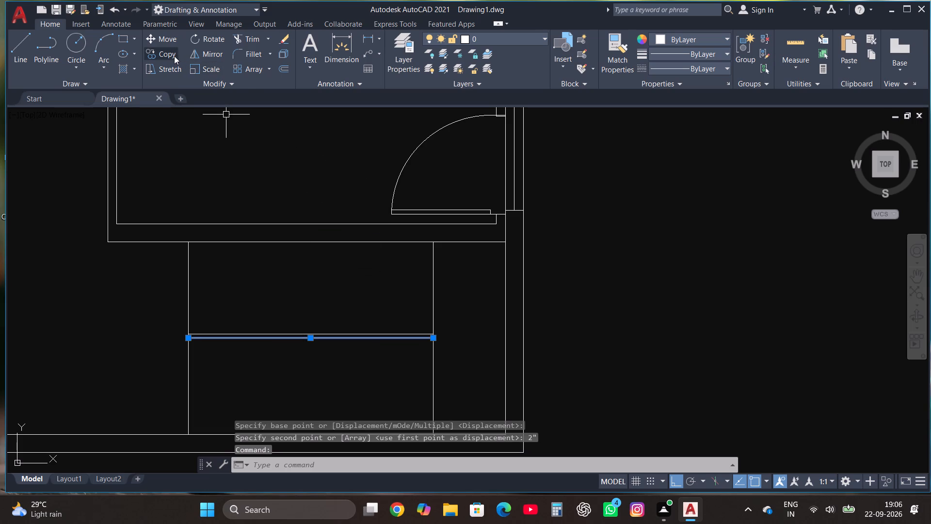
click(173, 56)
click(312, 339)
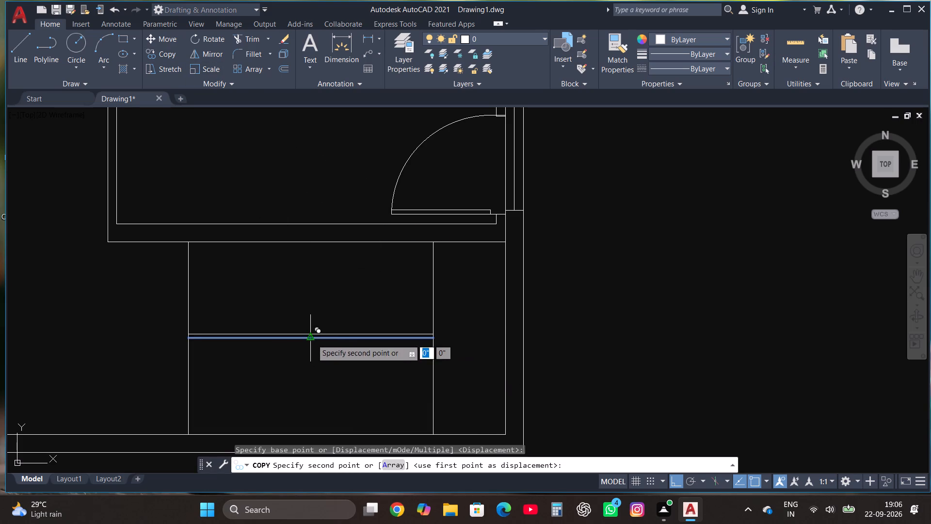
text(2")
key(Return)
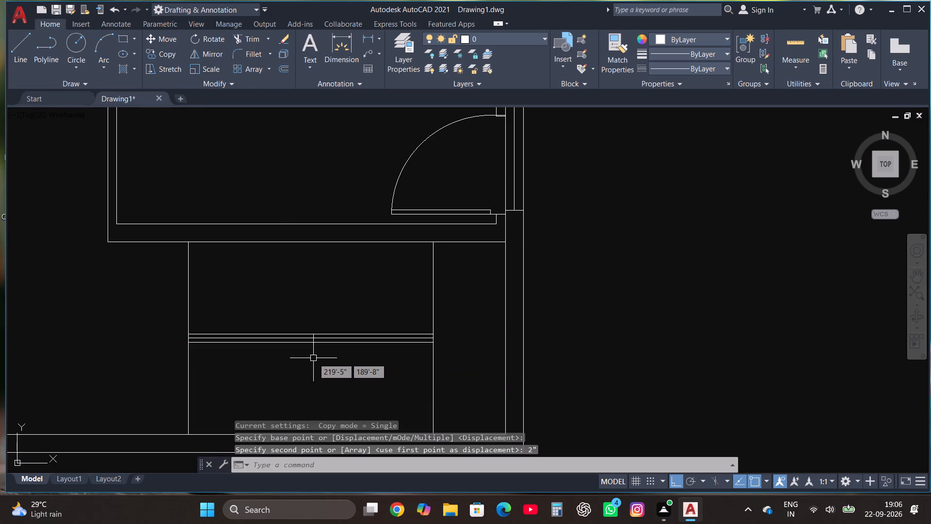
key(Escape)
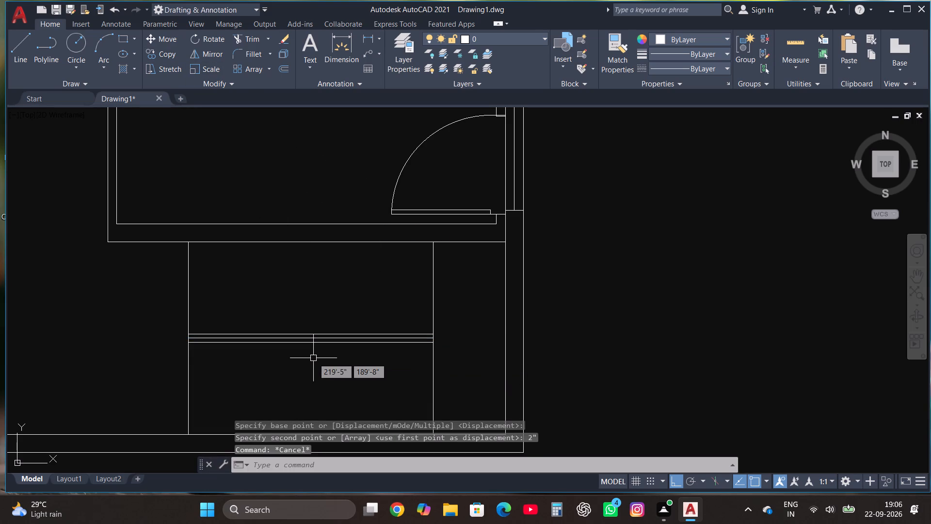
Delete the original horizontal midline between its two copies.
click(318, 338)
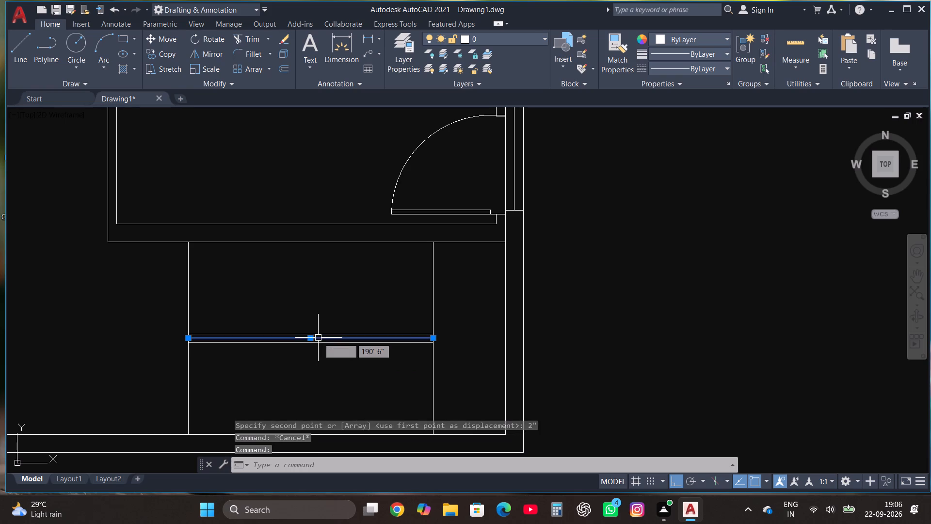
key(Delete)
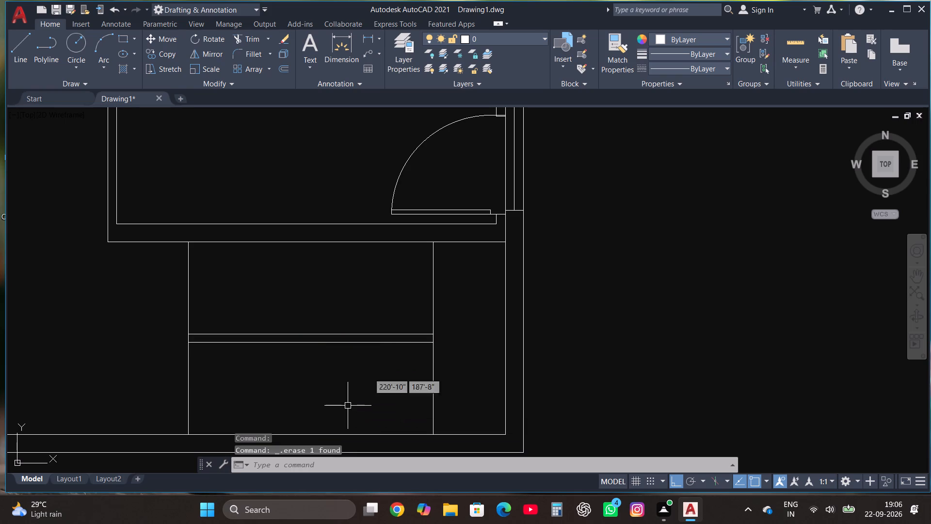
Offset the eastern vertical line of the stair area westward five times in succession at 10" spacing to start the treads.
scroll(464, 250, down, 1)
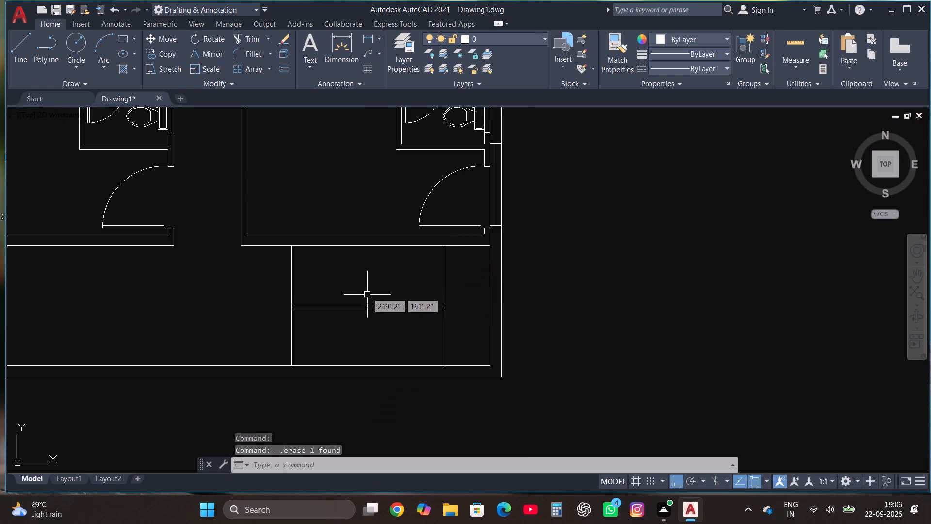
click(447, 291)
click(279, 69)
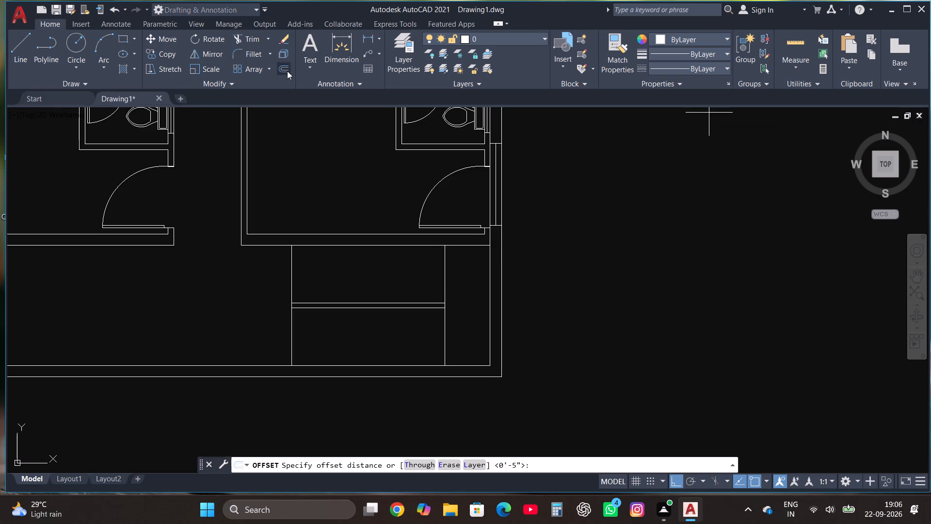
click(444, 276)
text(10")
key(Return)
click(424, 278)
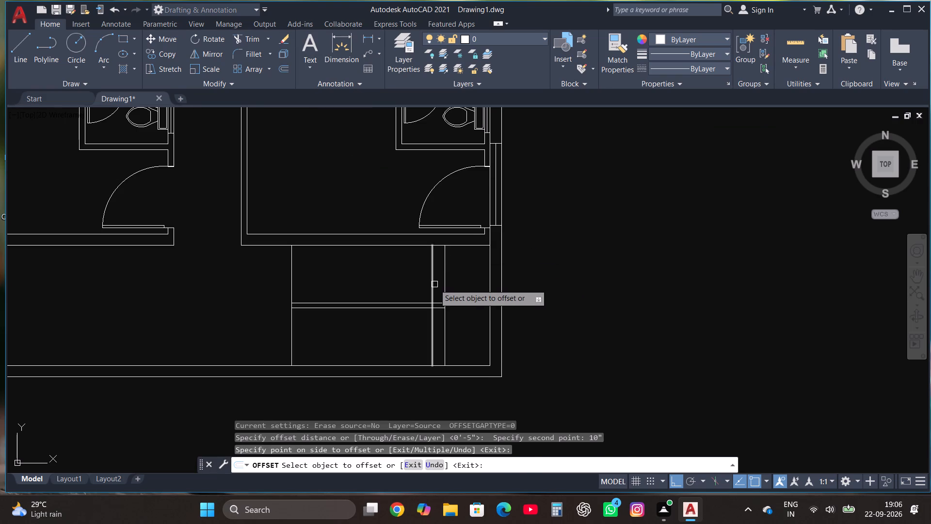
click(433, 284)
click(378, 291)
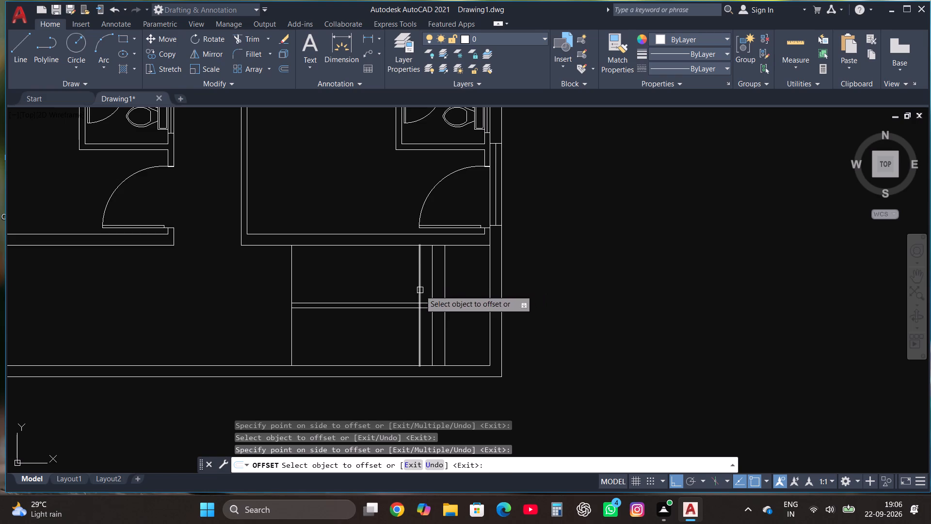
click(420, 290)
click(369, 292)
click(409, 293)
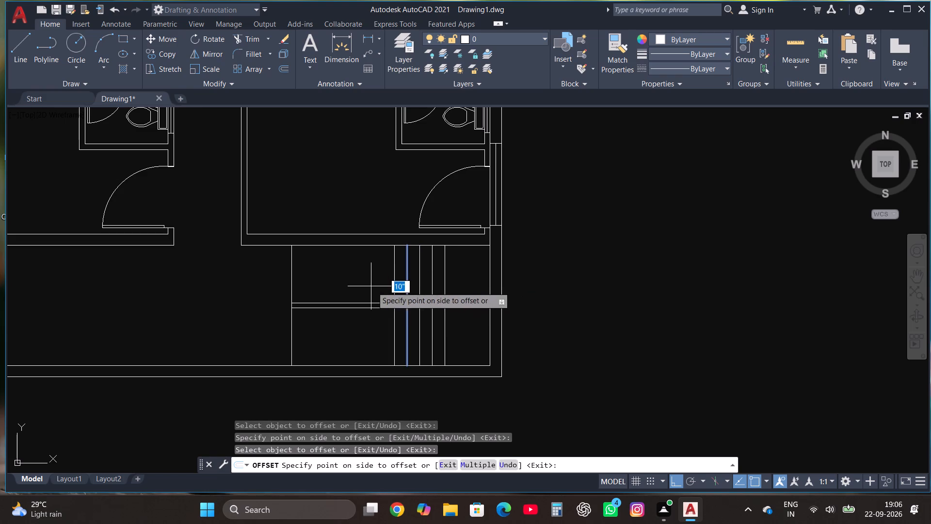
click(369, 285)
click(393, 281)
click(372, 285)
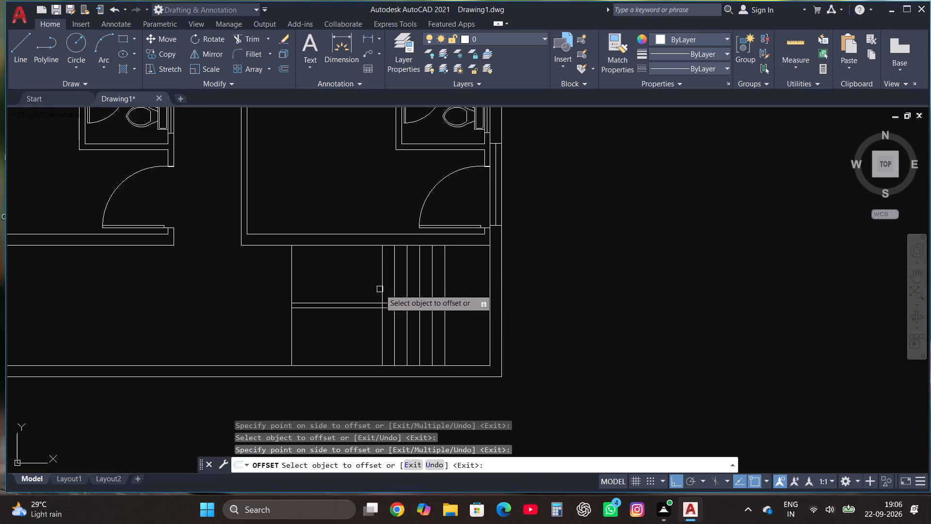
Continue offsetting the westernmost tread line westward at 10" spacing for six more treads, up to the stair's western line.
click(380, 290)
click(342, 285)
click(370, 286)
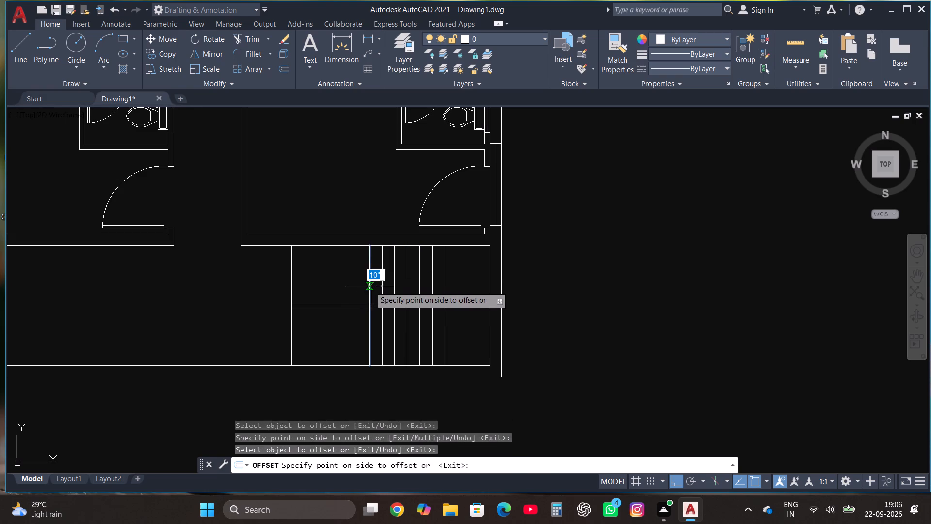
click(334, 285)
click(358, 287)
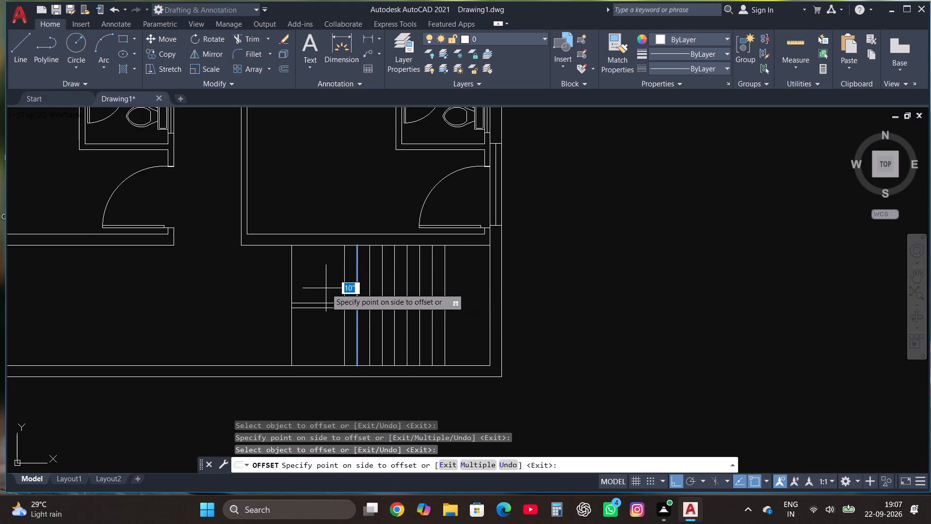
click(325, 288)
click(343, 288)
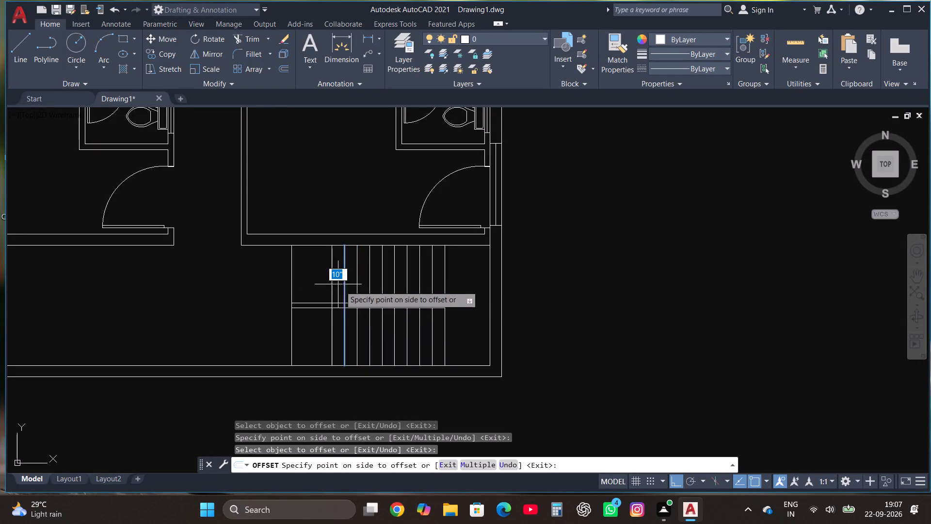
click(330, 280)
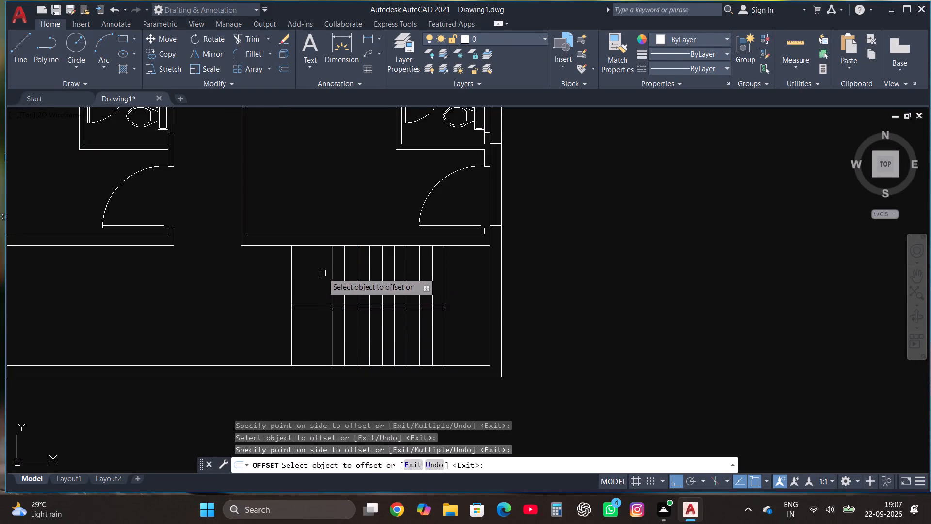
click(331, 277)
click(318, 273)
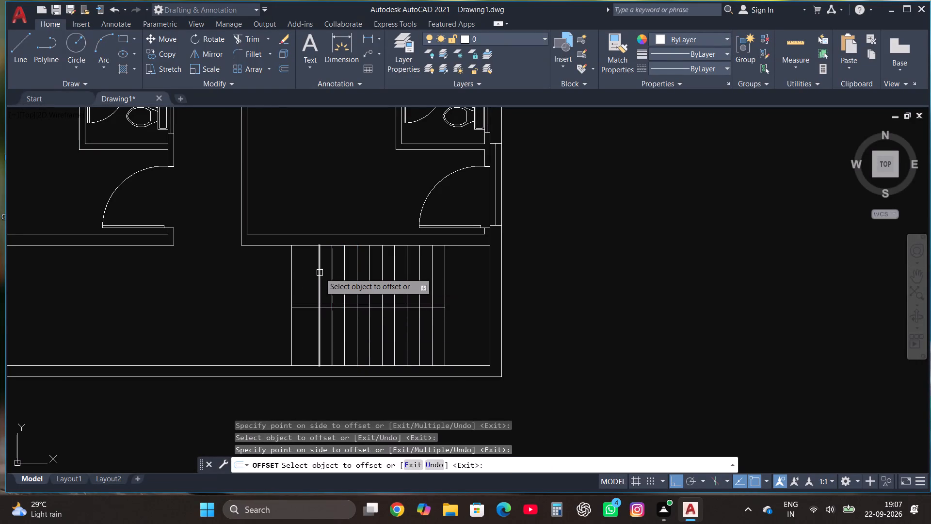
click(320, 273)
click(306, 267)
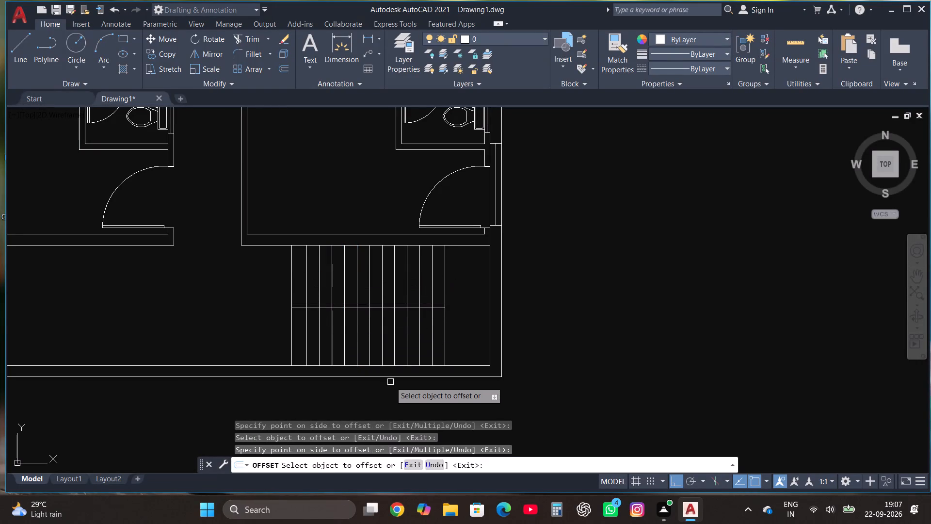
Trim all the tread line segments lying between the staircase's two horizontal midlines.
key(Escape)
scroll(302, 310, up, 3)
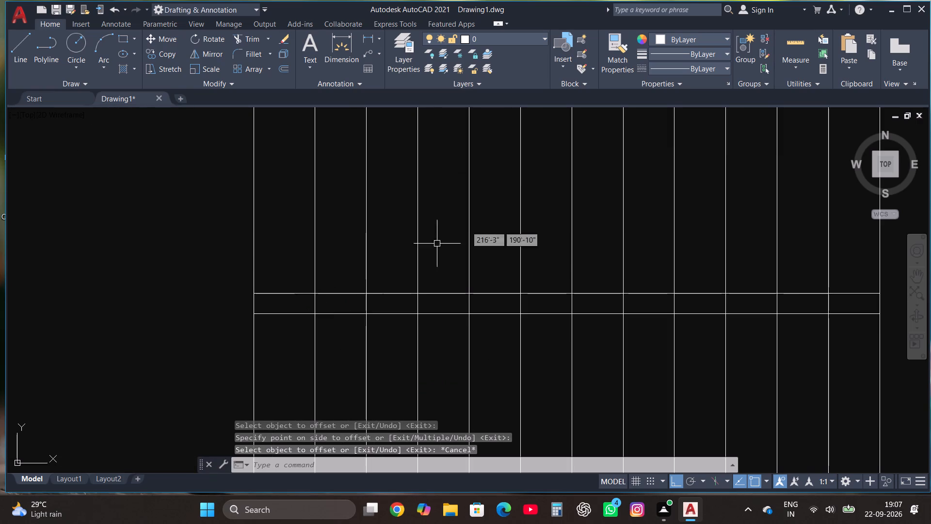
click(256, 40)
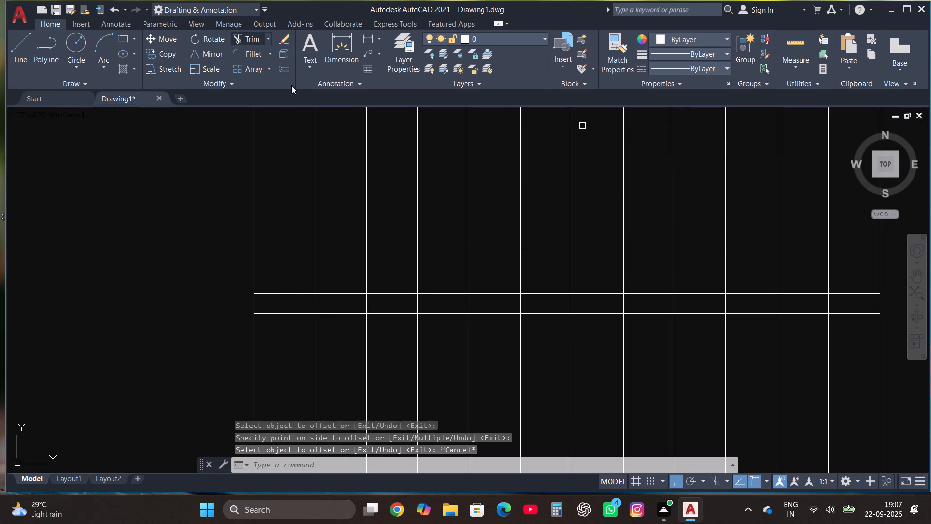
click(303, 305)
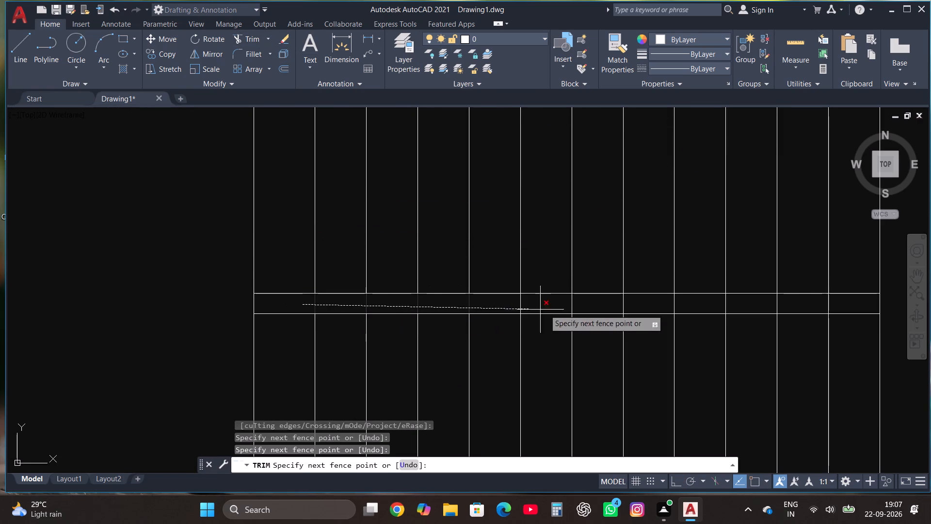
click(758, 308)
scroll(483, 314, down, 3)
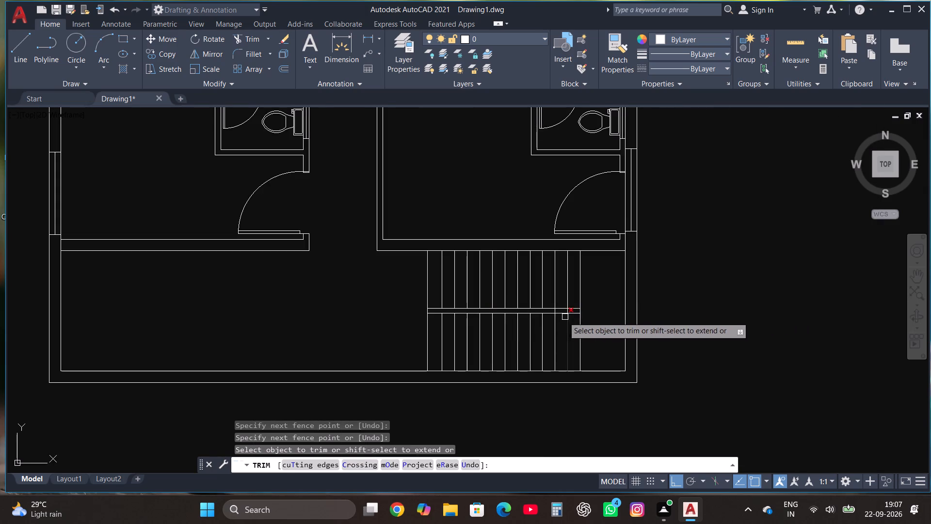
scroll(542, 326, up, 3)
click(583, 272)
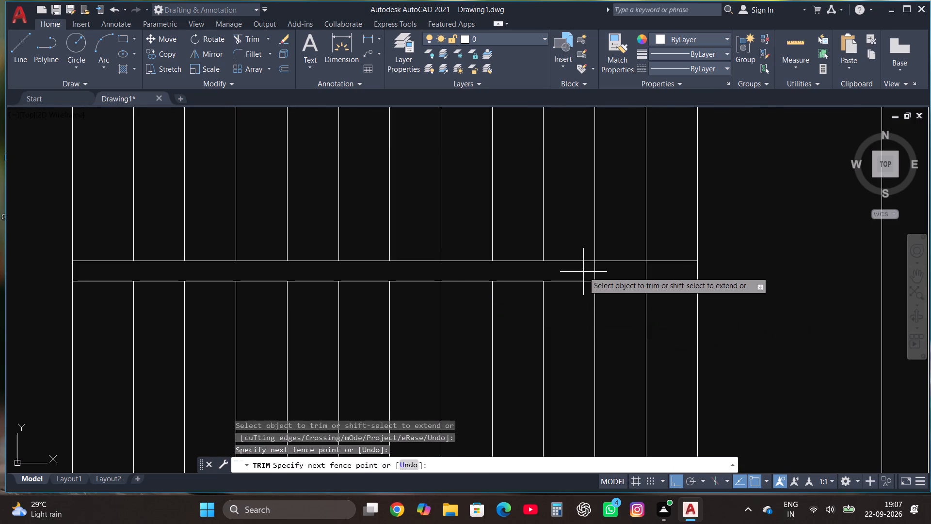
click(662, 276)
key(Escape)
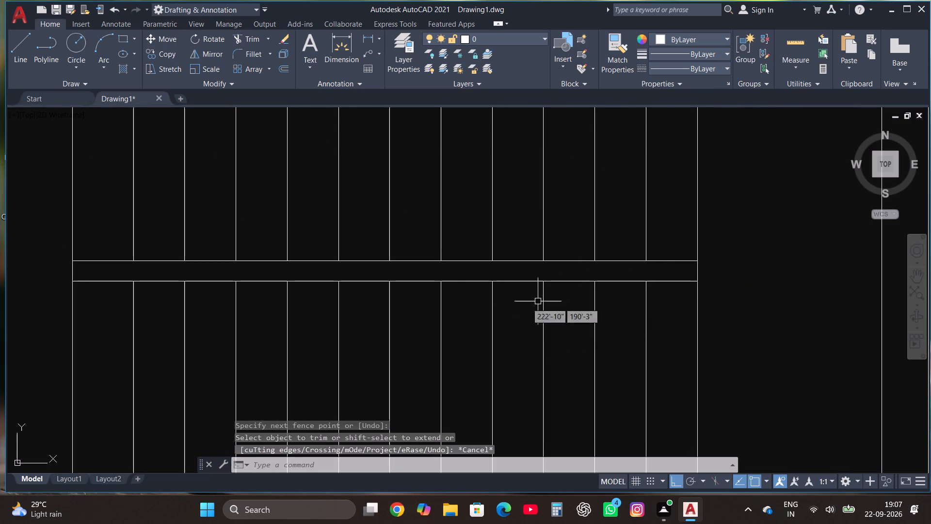
Draw the stair direction line from a west tread of the south flight: about 9'-5" east, 4'-4" north, and 6'-9" west into the north flight.
scroll(485, 337, down, 1)
click(19, 43)
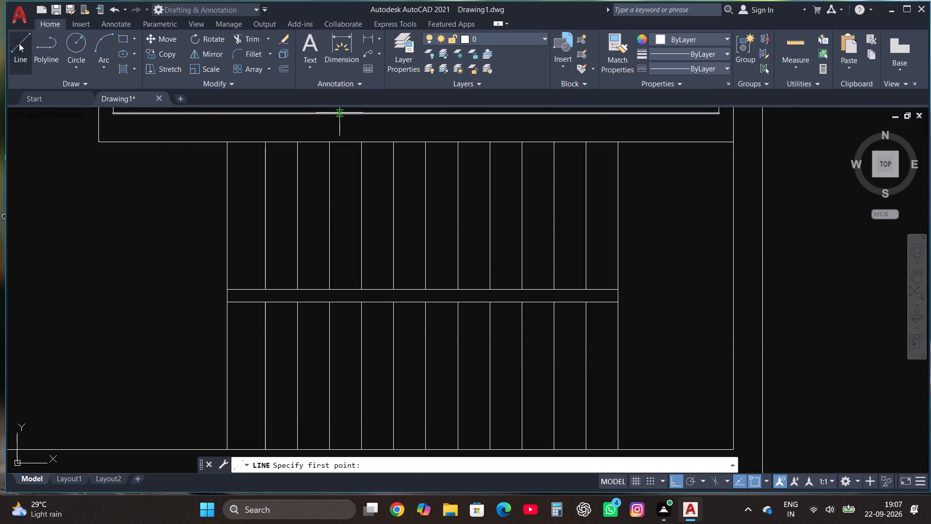
click(298, 377)
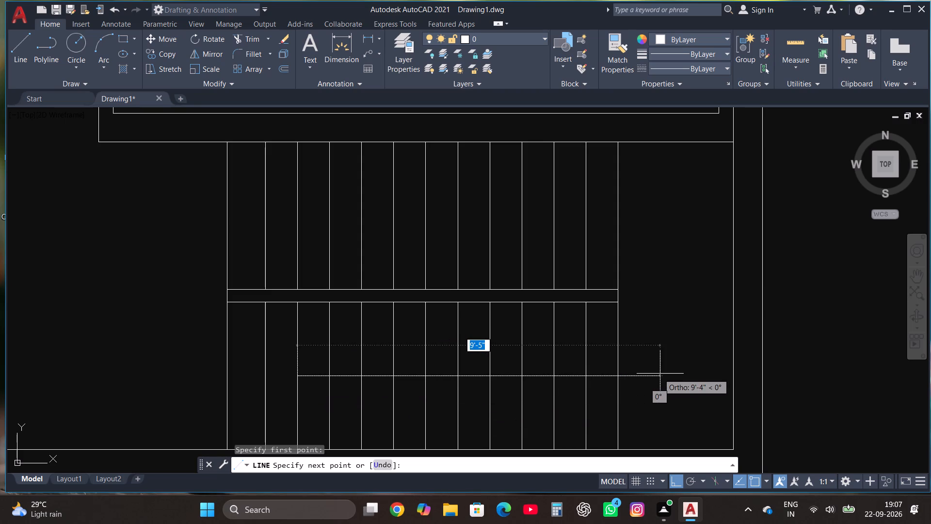
click(665, 374)
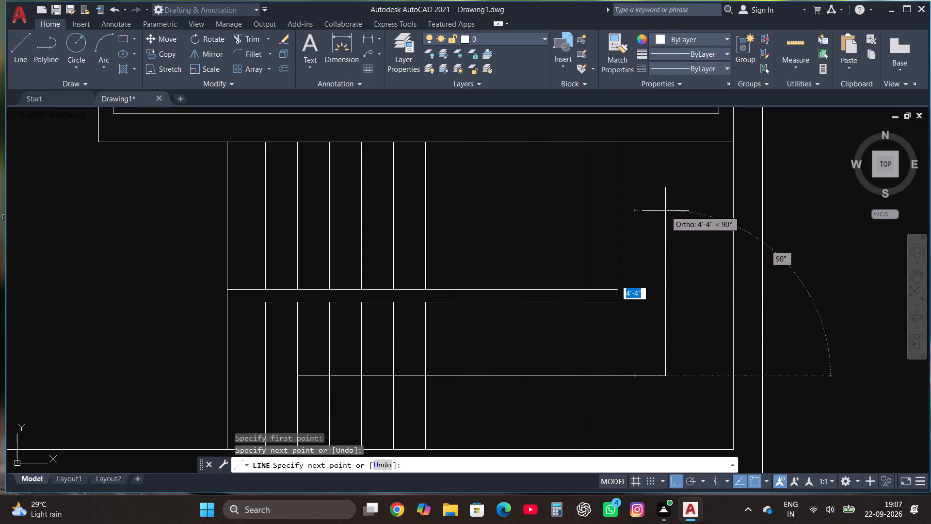
click(665, 211)
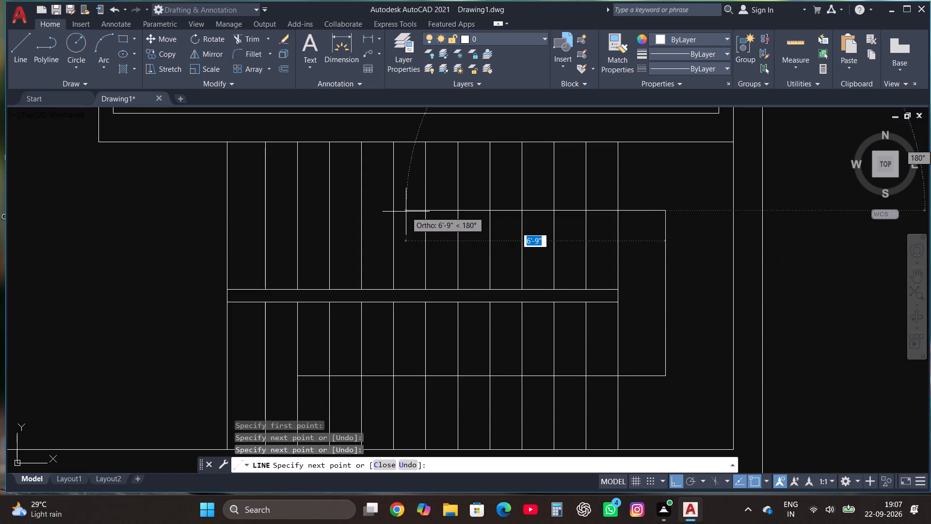
click(406, 212)
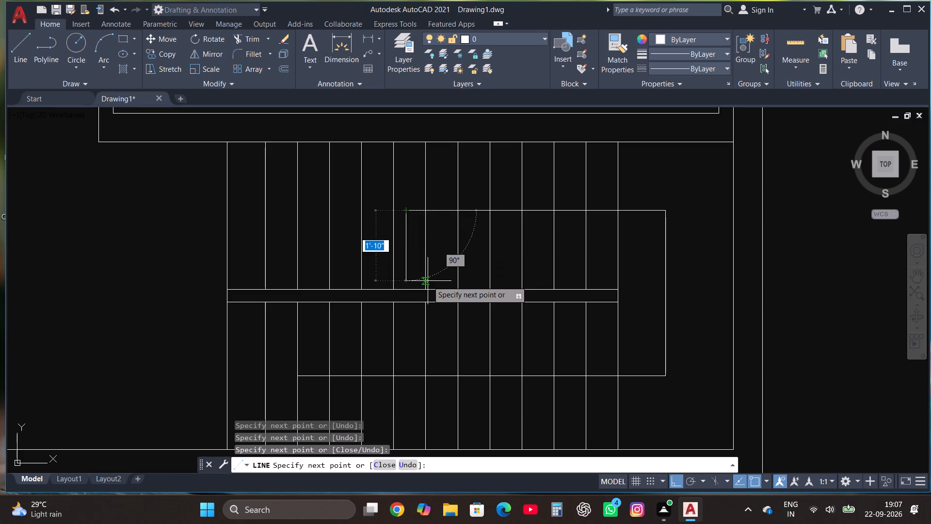
key(Escape)
Draw a triangular arrowhead at the direction line's west end, with a base extending 2" either side and its tip on the adjacent tread line.
scroll(416, 240, up, 2)
scroll(405, 149, up, 2)
click(18, 47)
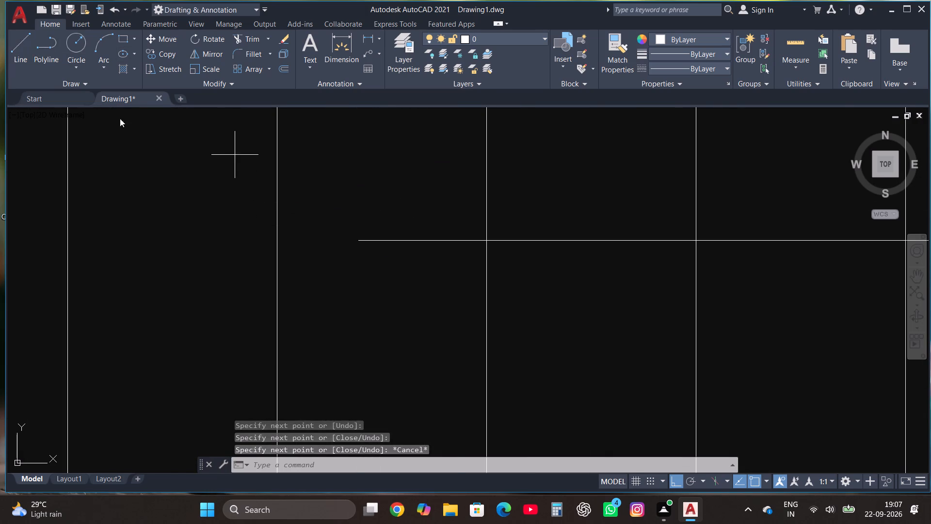
click(358, 240)
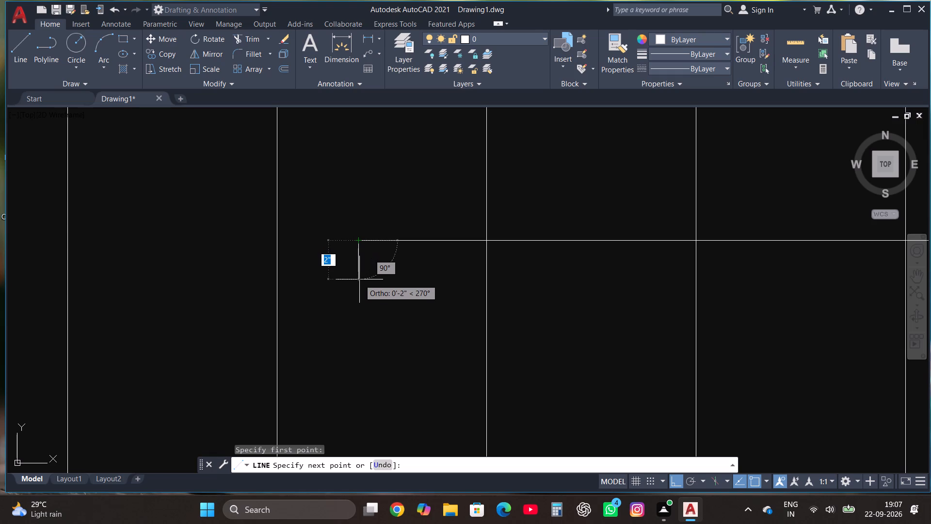
text(2")
key(Return)
click(357, 241)
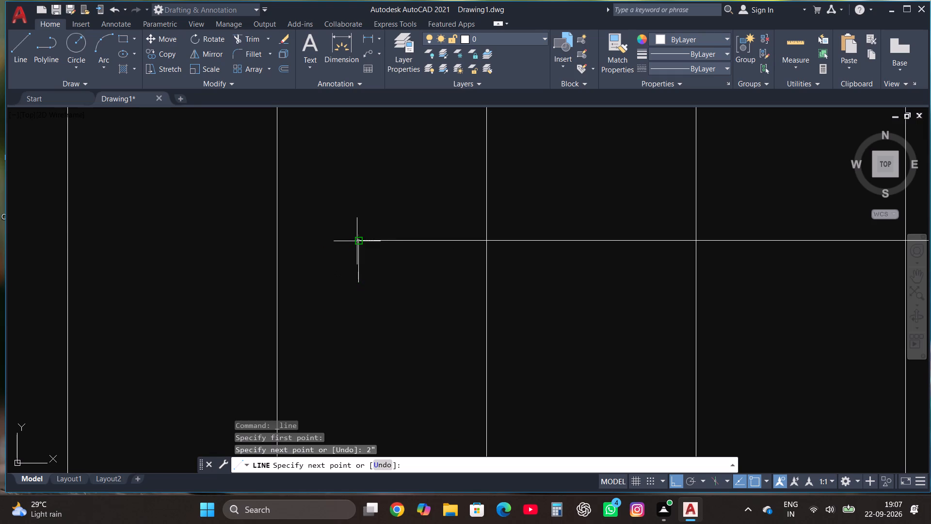
text(2")
key(Return)
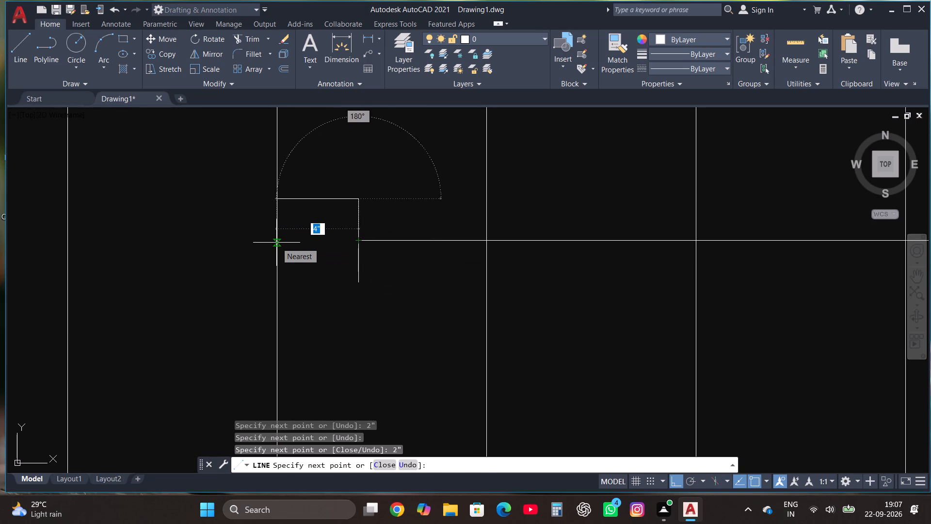
key(F8)
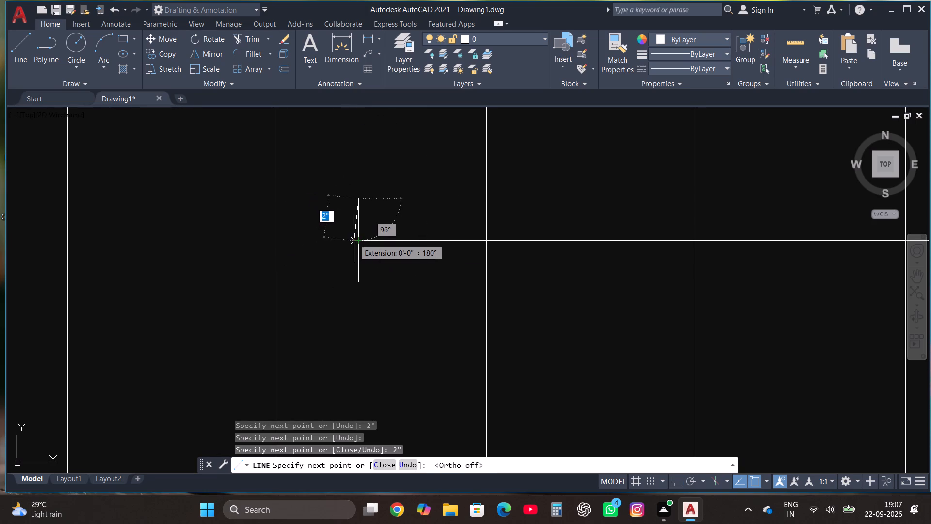
click(274, 244)
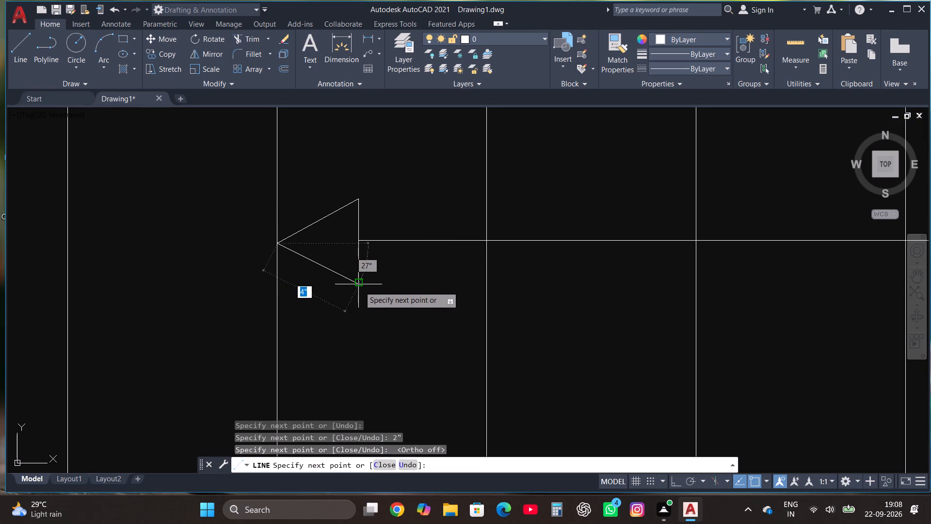
click(356, 282)
key(Escape)
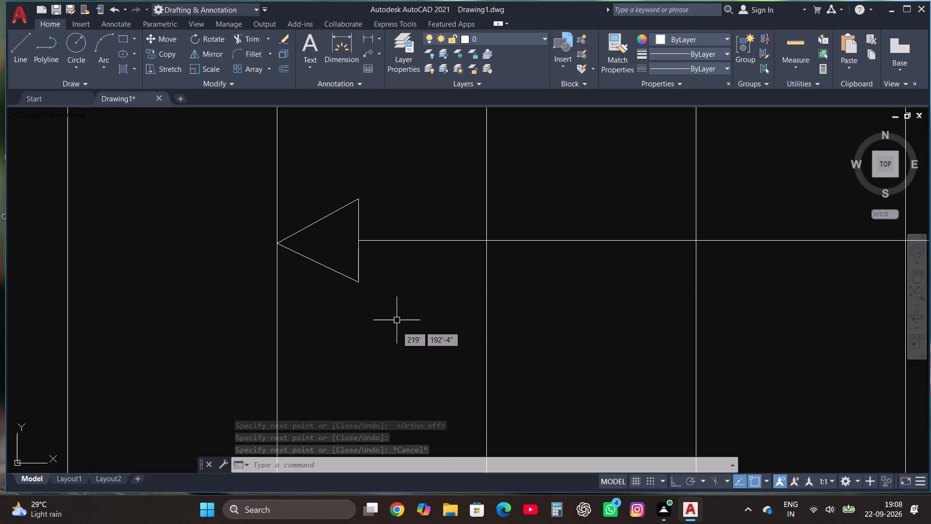
Fill the triangular arrowhead with a SOLID hatch.
text(HAT)
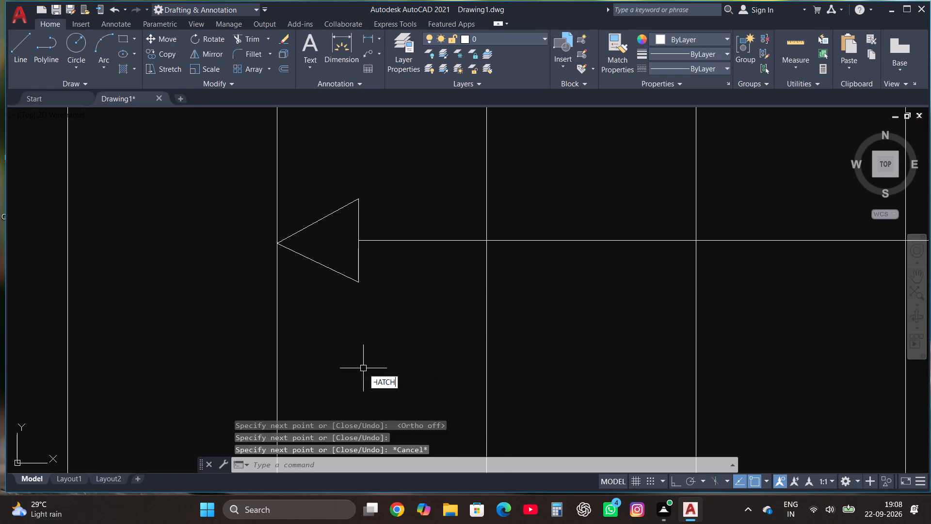
click(412, 391)
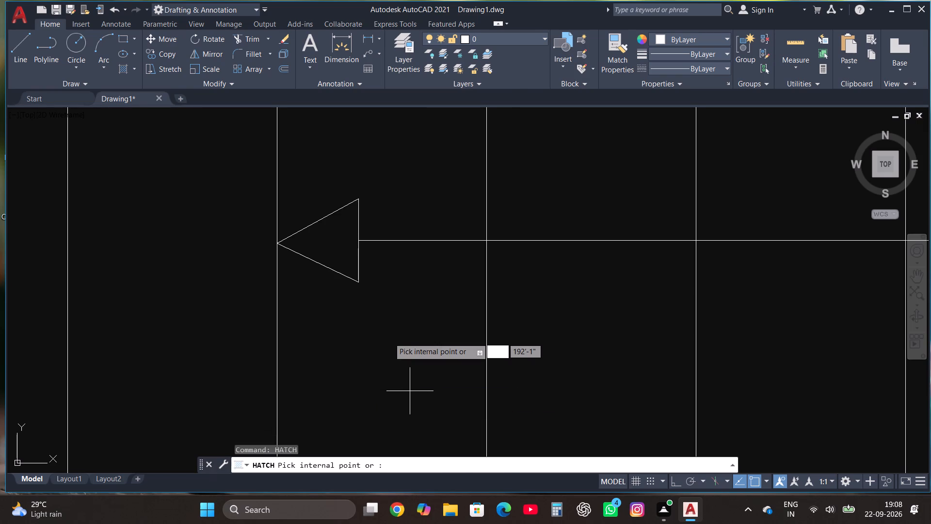
click(325, 237)
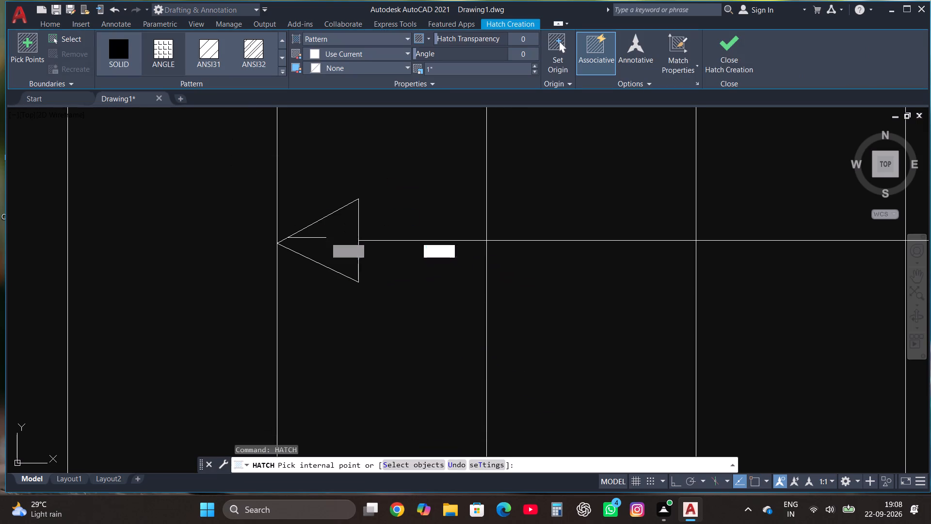
click(109, 56)
click(732, 54)
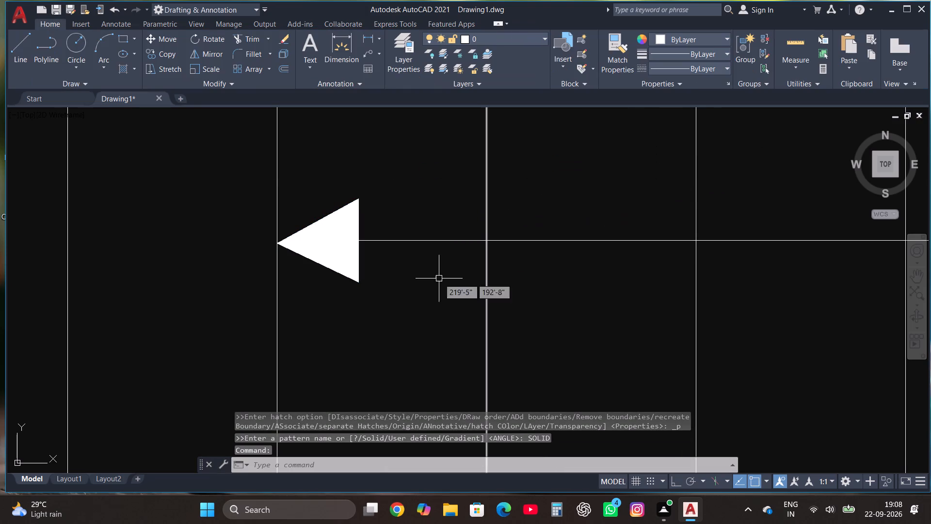
Delete the entrance door of the northernmost unit in the eastern column.
scroll(318, 308, down, 3)
scroll(367, 338, down, 2)
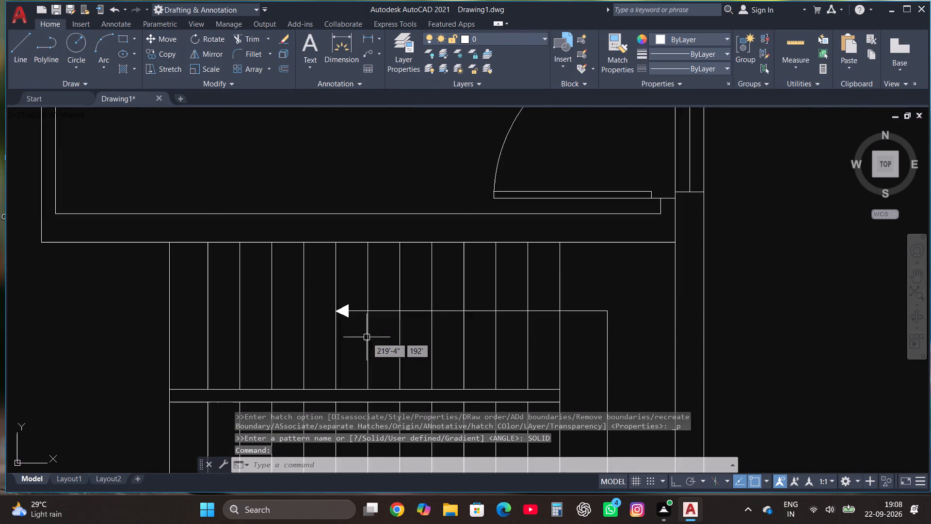
scroll(366, 330, down, 2)
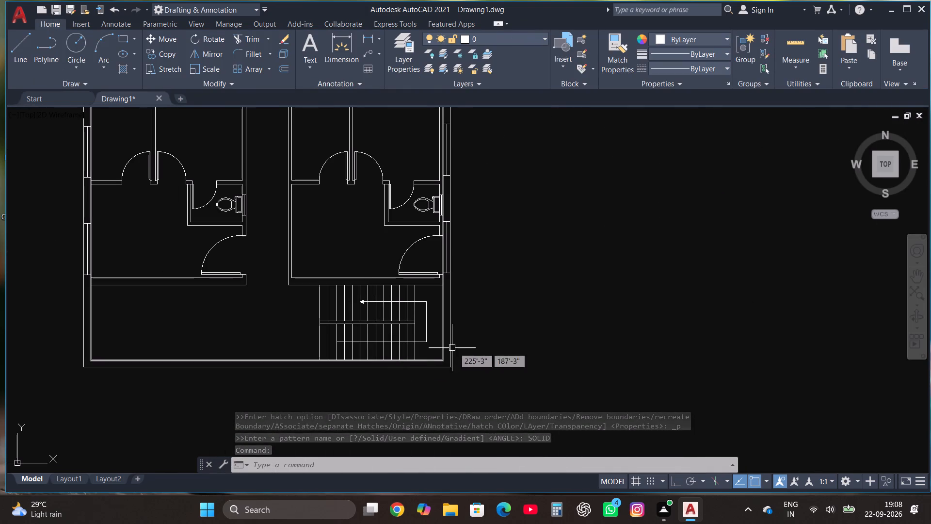
scroll(494, 359, down, 1)
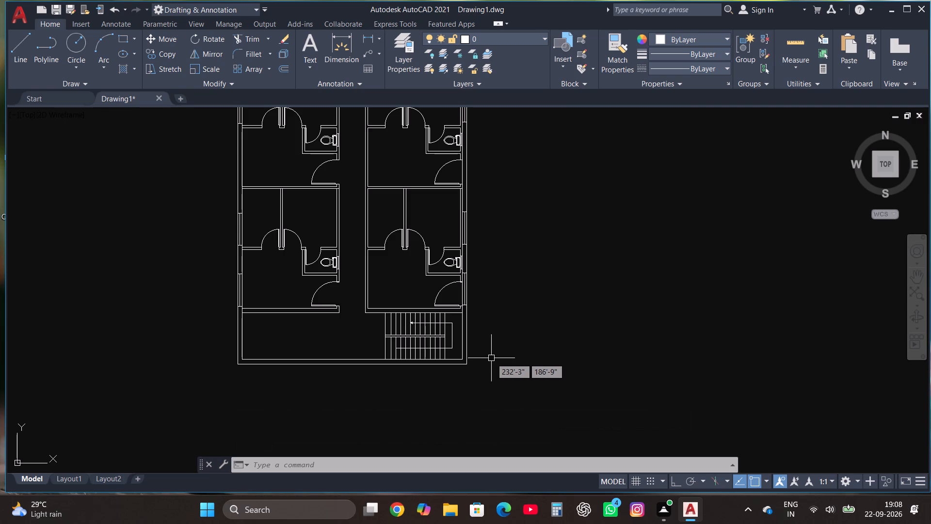
scroll(390, 335, down, 1)
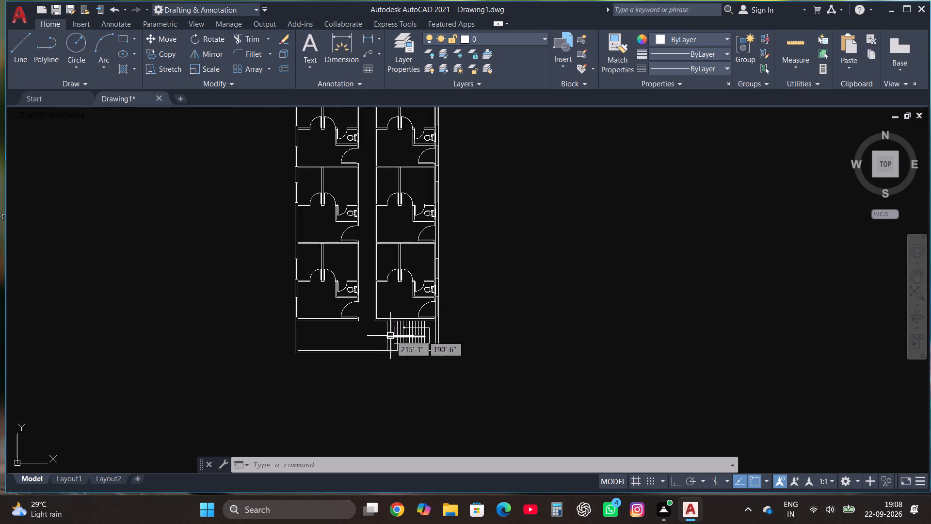
scroll(392, 343, down, 1)
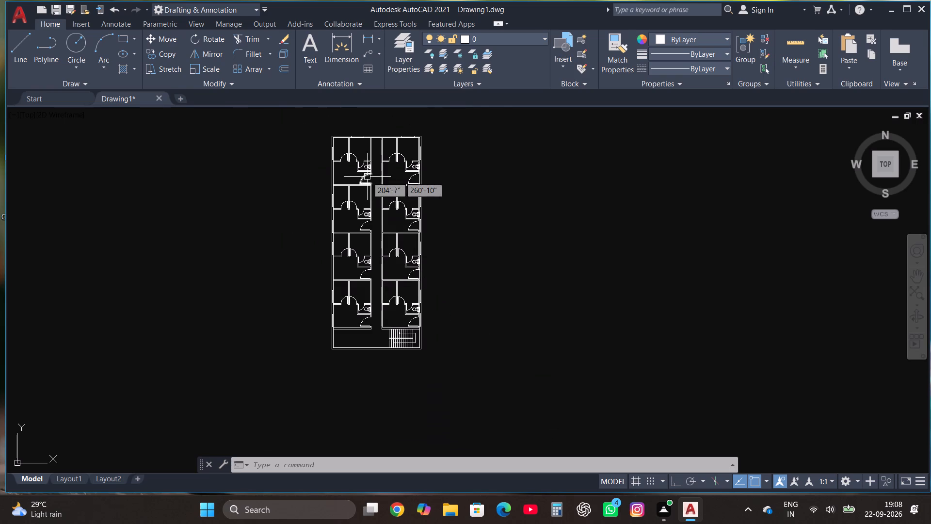
scroll(367, 177, up, 3)
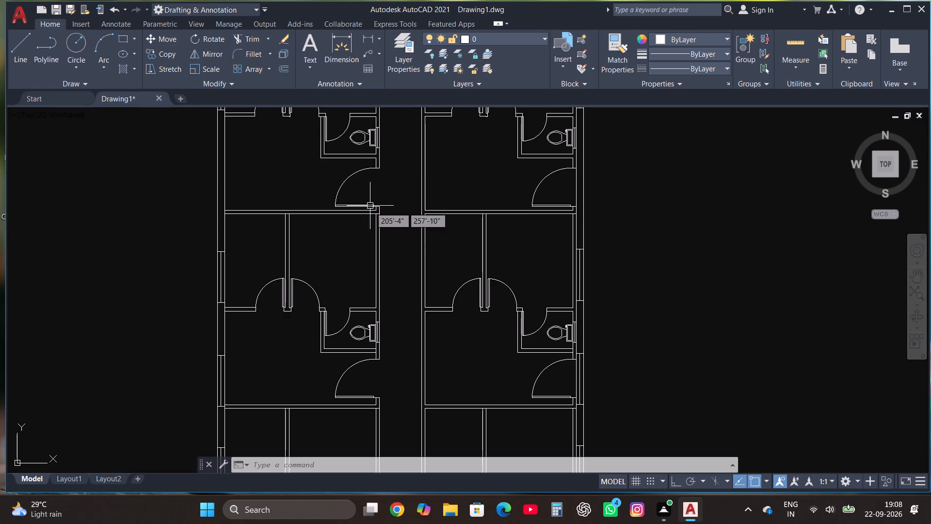
scroll(384, 281, down, 1)
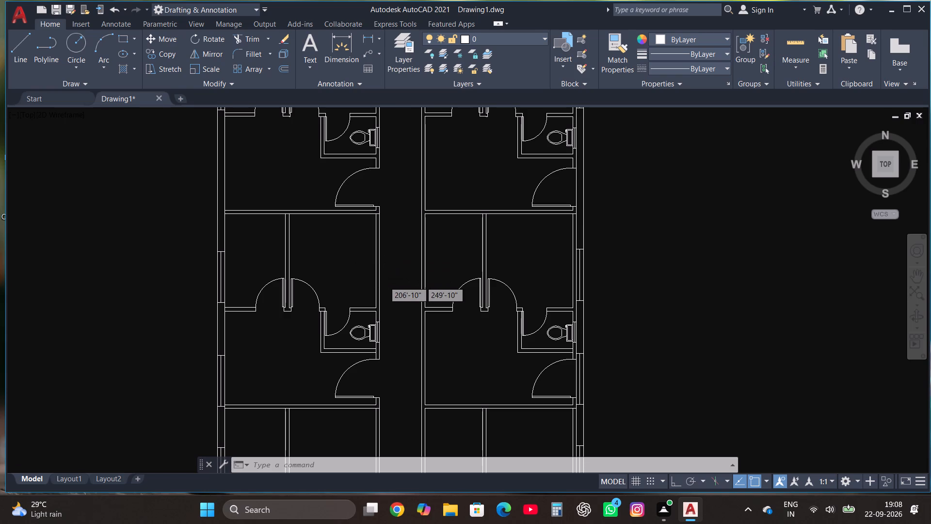
scroll(504, 213, up, 2)
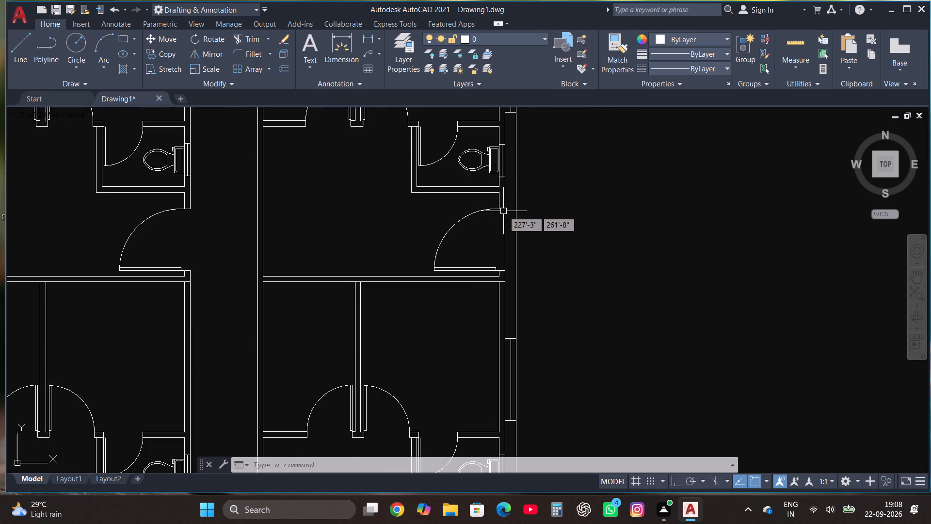
click(477, 213)
key(Delete)
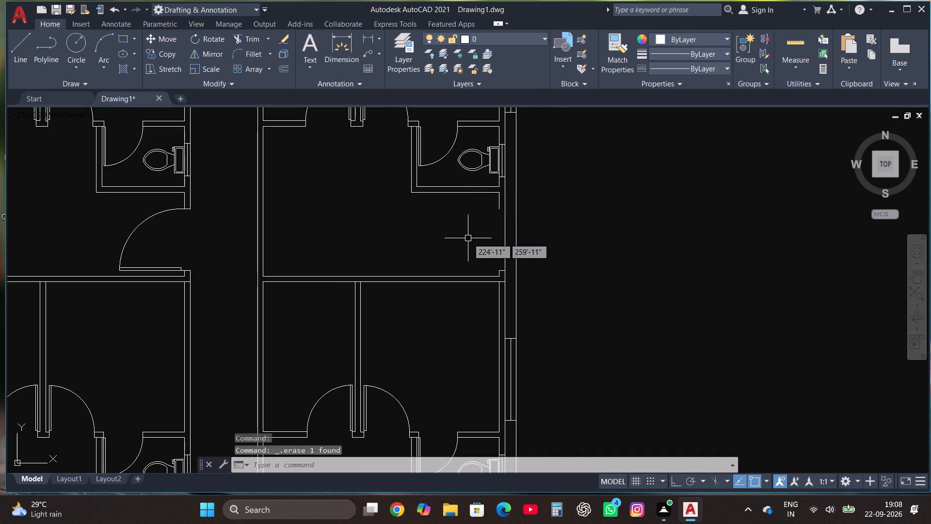
Draw a line along the east wall's inner face from the northernmost unit's deleted-door opening to the stair hall's northeast corner.
click(17, 50)
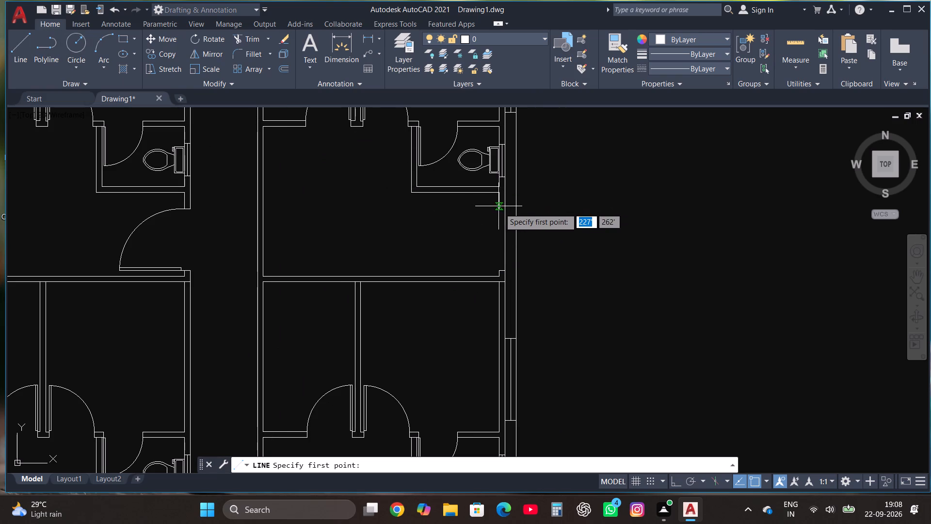
click(500, 209)
scroll(500, 210, down, 3)
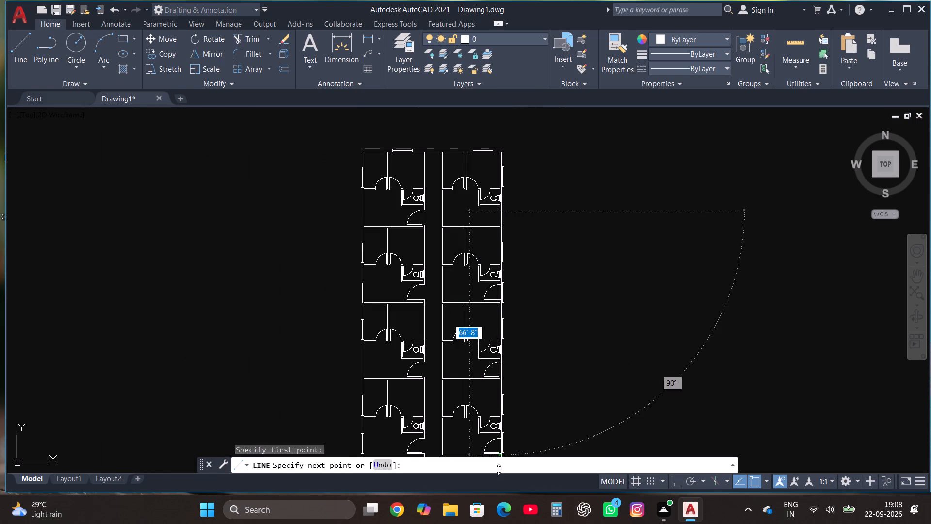
scroll(502, 443, up, 2)
scroll(496, 251, down, 3)
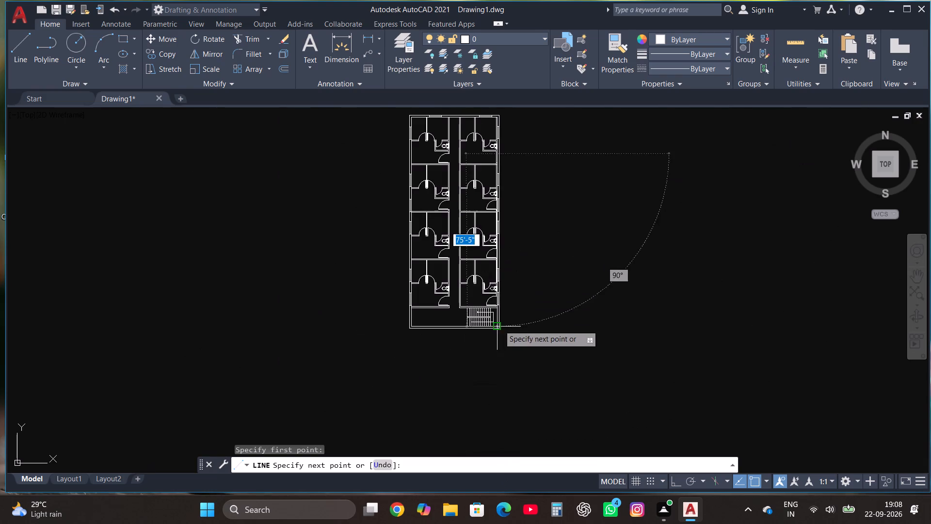
scroll(499, 325, up, 3)
scroll(490, 252, up, 3)
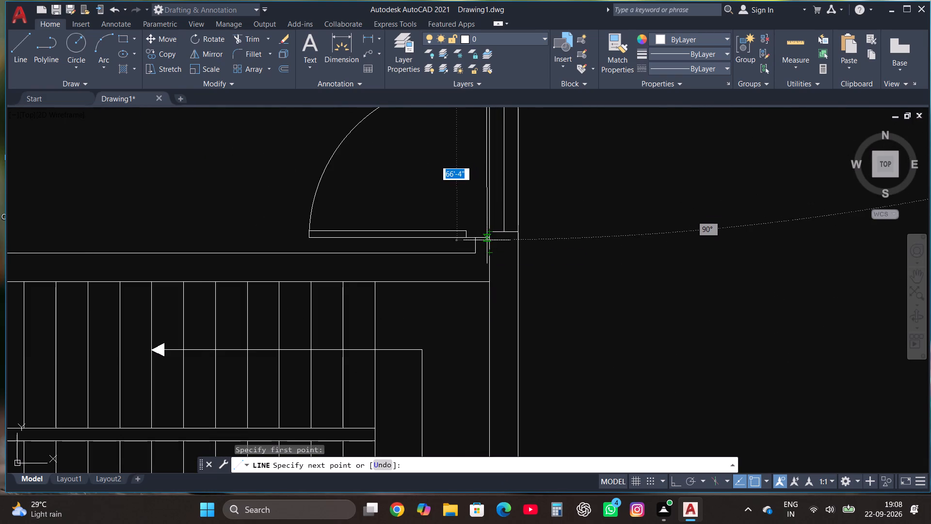
click(488, 284)
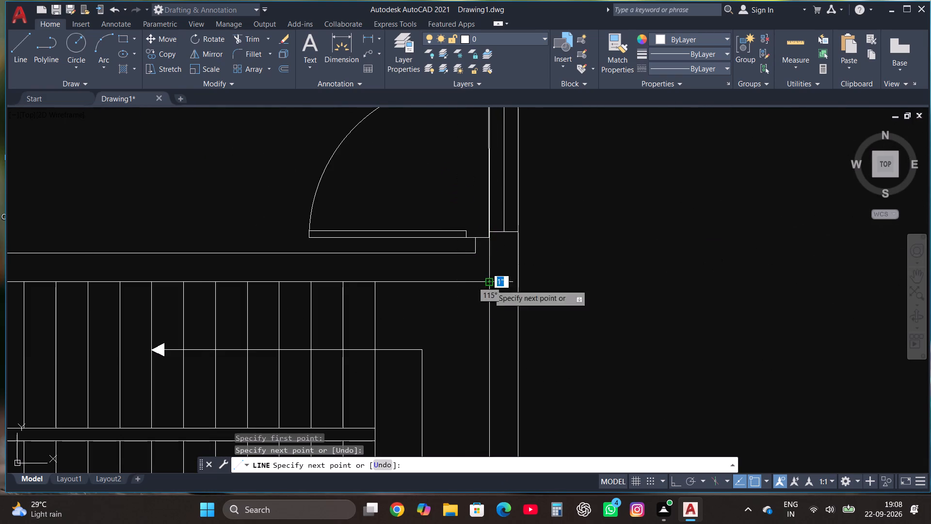
scroll(562, 388, down, 4)
key(Escape)
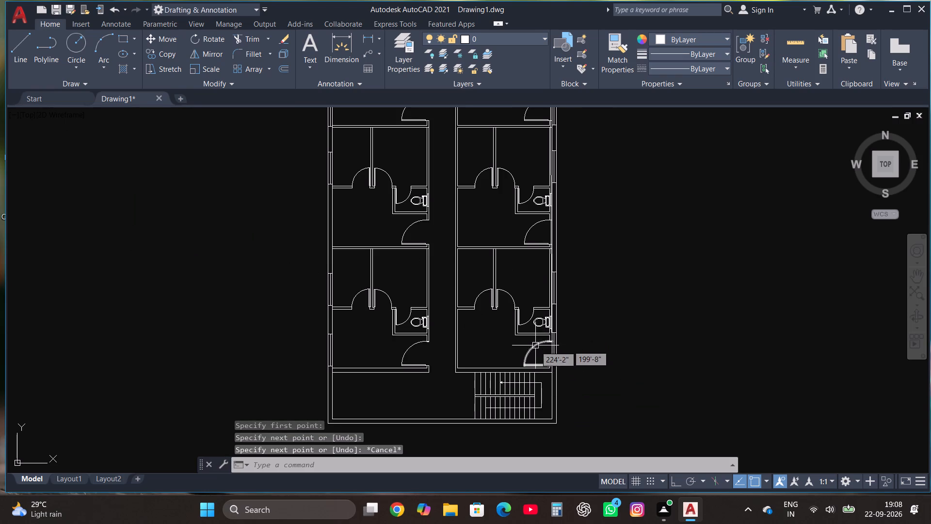
Copy the three remaining entrance doors of the eastern column into the empty space east of the plan.
click(535, 347)
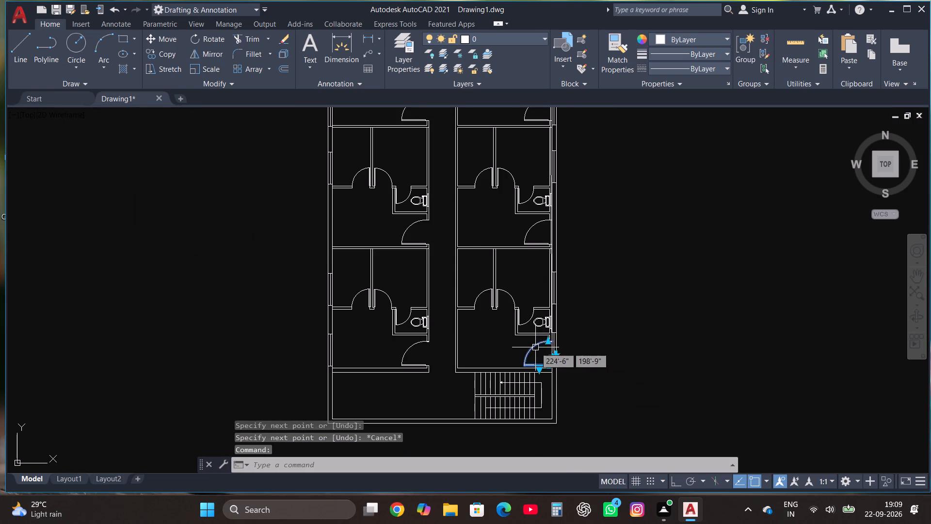
scroll(535, 347, up, 2)
scroll(534, 349, down, 2)
click(529, 230)
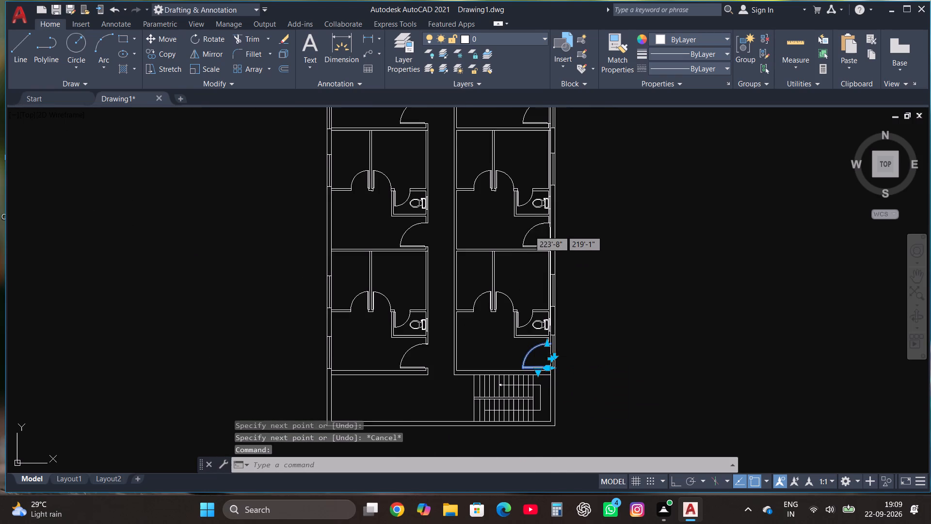
scroll(529, 234, down, 2)
click(532, 185)
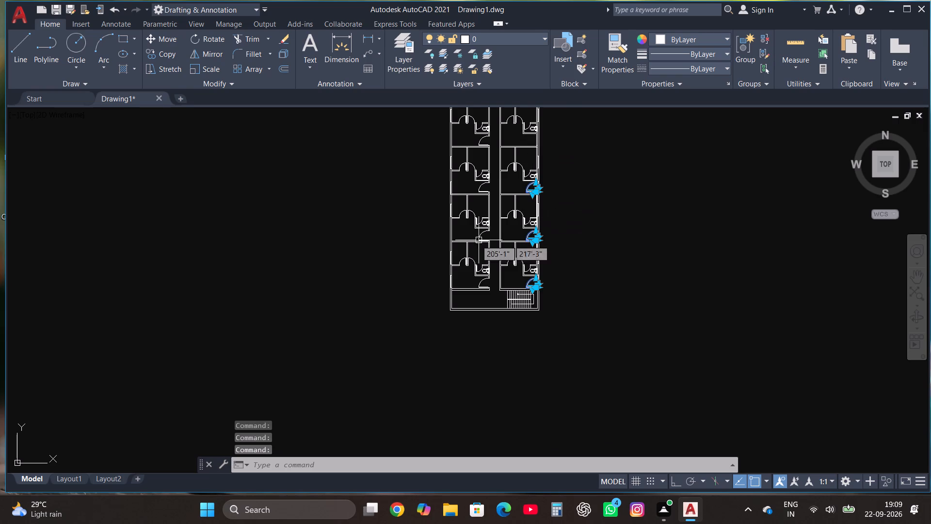
click(172, 54)
click(536, 228)
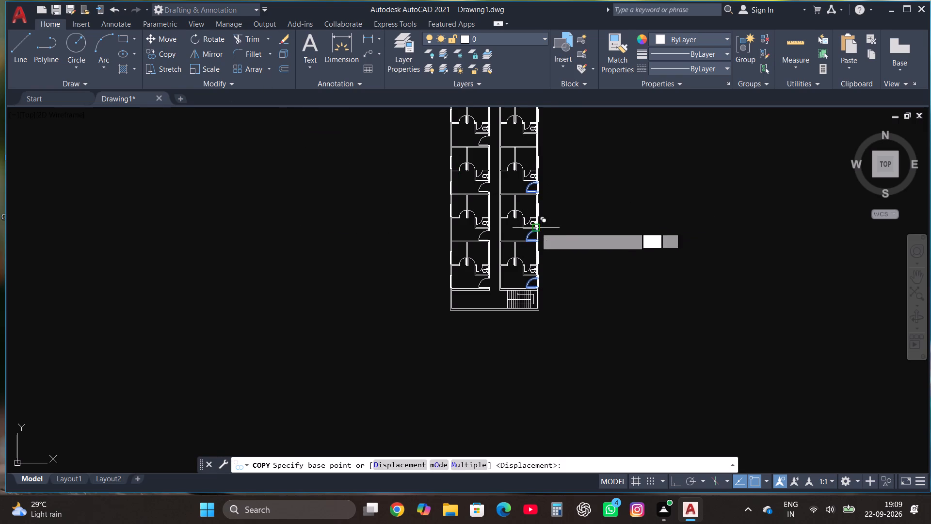
click(647, 243)
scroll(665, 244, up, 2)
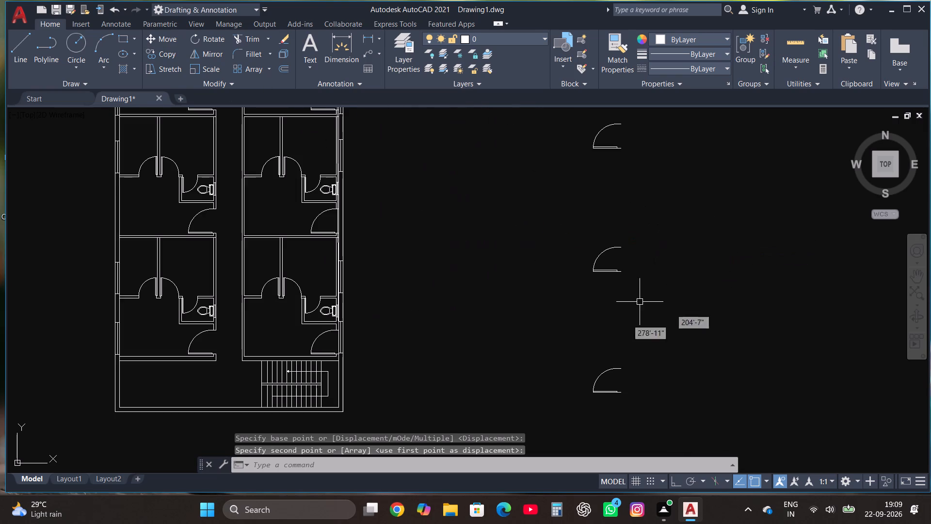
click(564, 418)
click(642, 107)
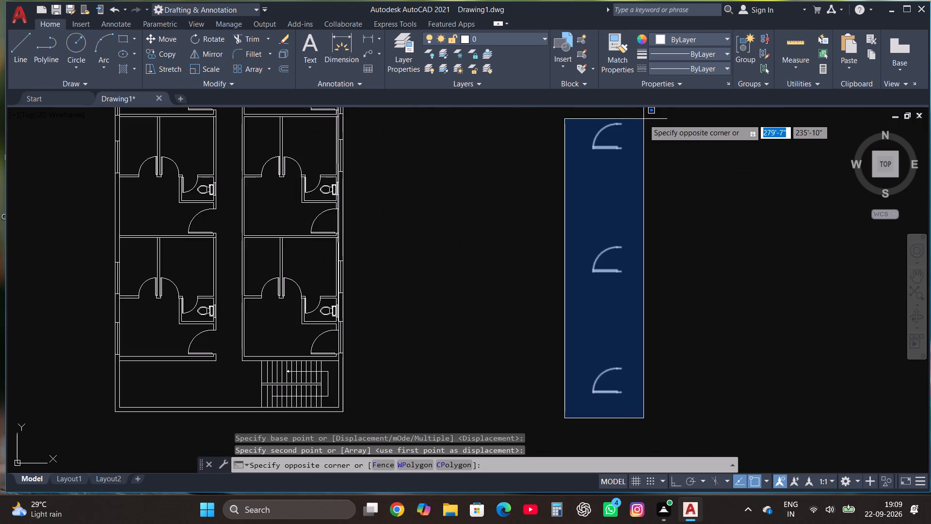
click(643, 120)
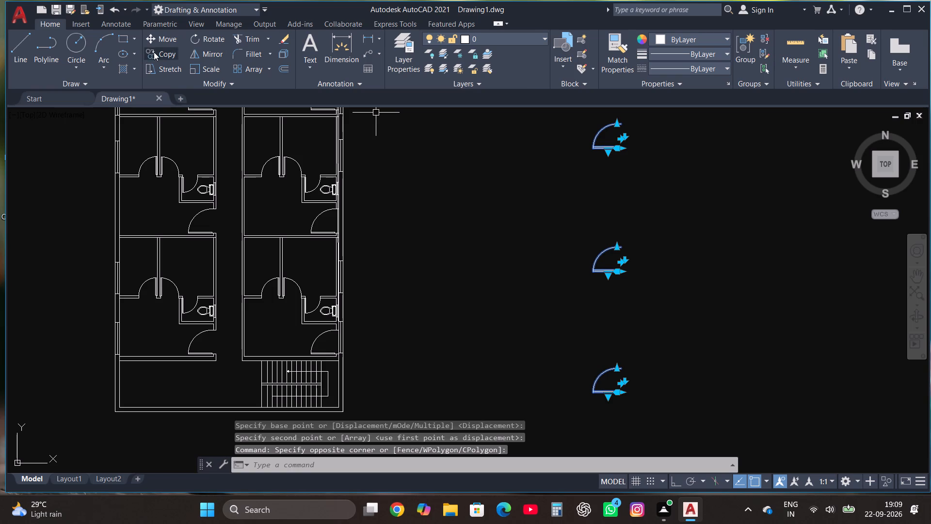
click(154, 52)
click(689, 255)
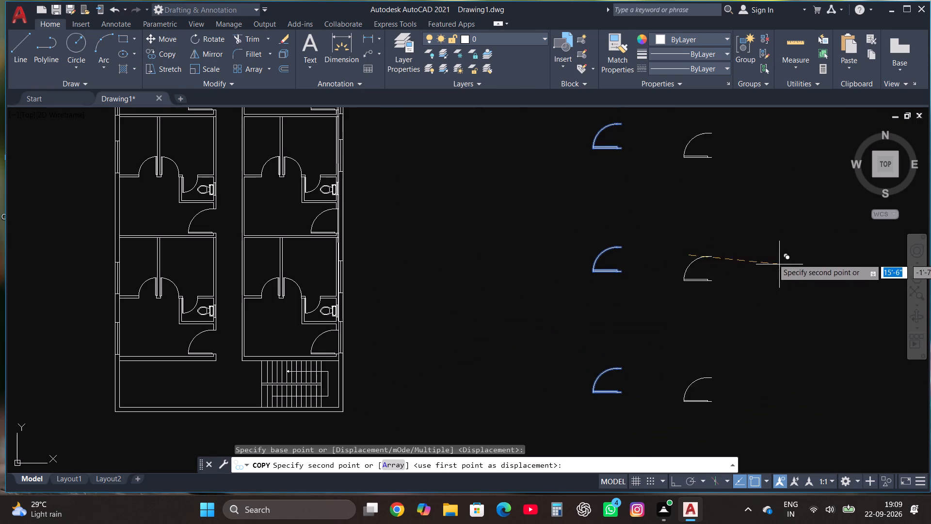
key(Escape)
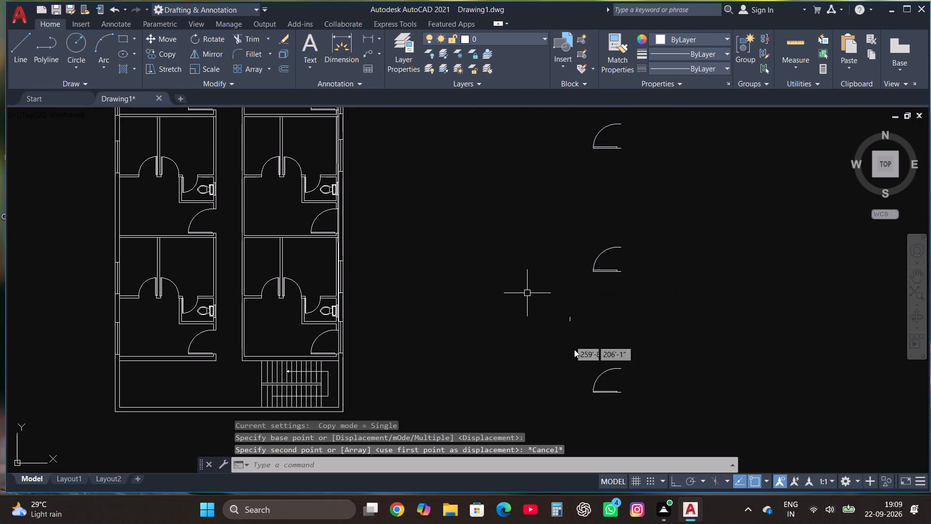
Mirror the three copied doors about a vertical line east of them with Ortho on, keeping the source doors.
click(562, 410)
scroll(562, 410, down, 2)
click(599, 281)
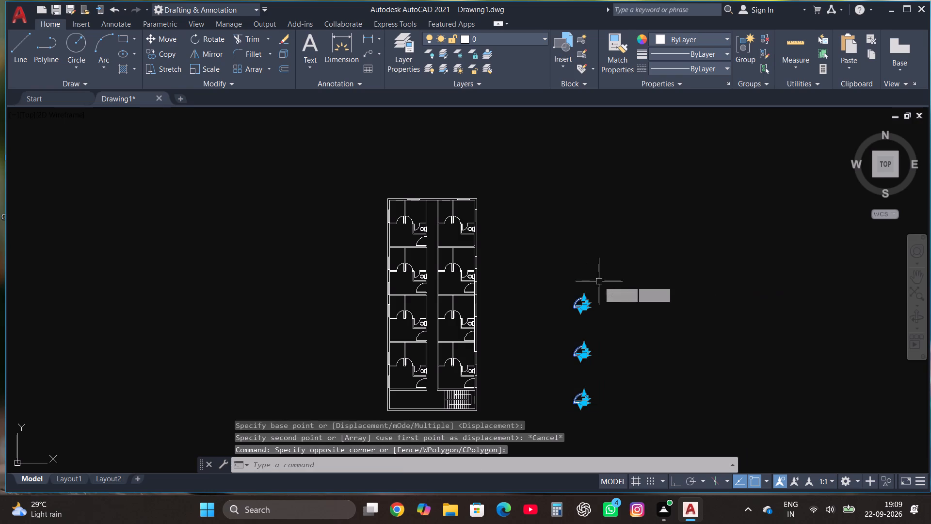
scroll(598, 417, up, 1)
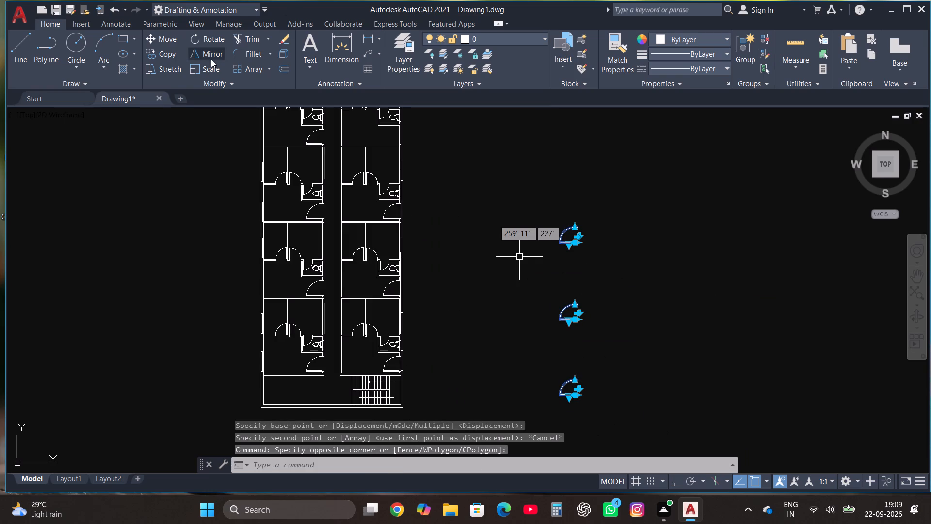
click(211, 59)
click(633, 288)
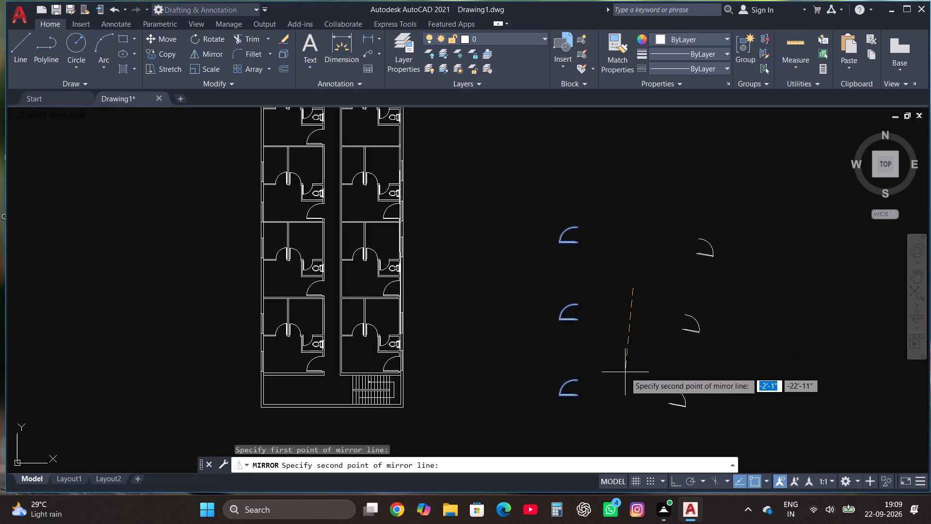
key(F8)
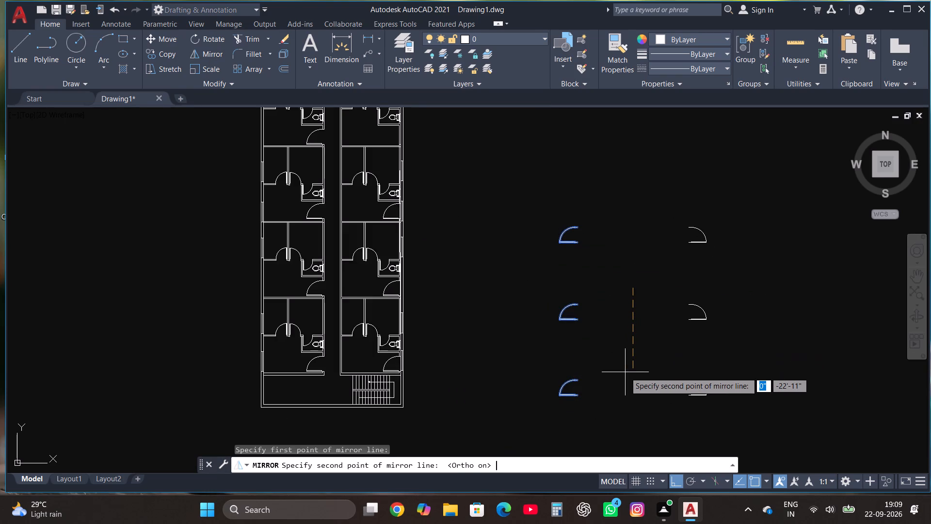
click(625, 372)
drag(653, 413, 625, 372)
Delete the three unmirrored door copies beside the plan.
click(621, 370)
click(532, 190)
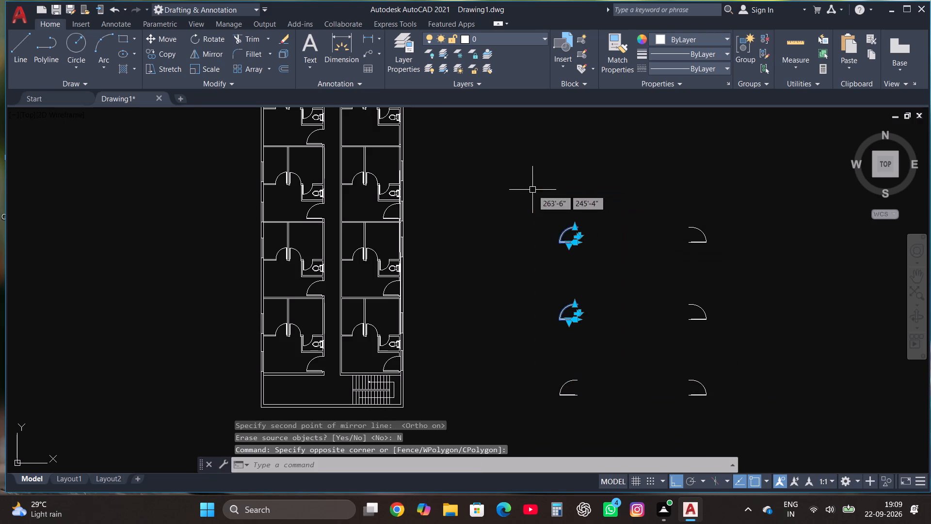
key(Delete)
drag(581, 408, 579, 401)
click(550, 341)
key(Delete)
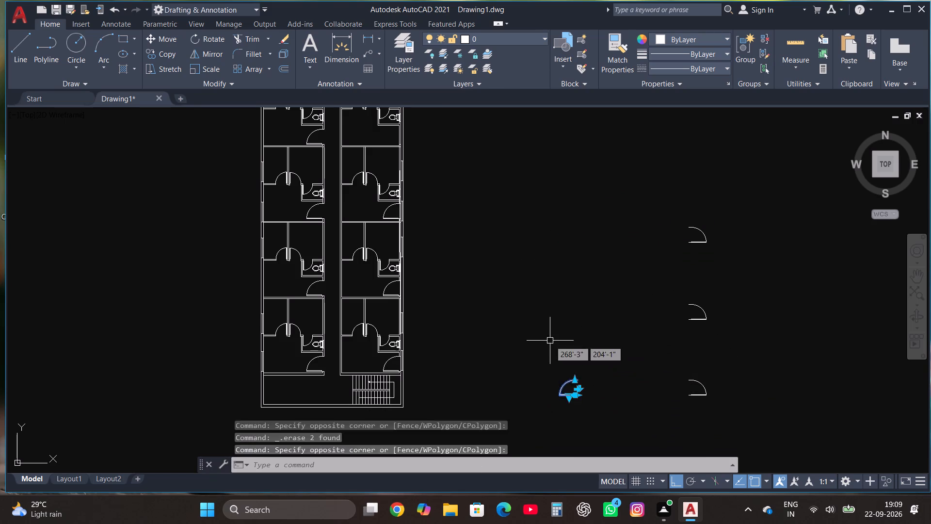
Move the three mirrored doors onto the corridor wall of the three northern eastern units, placing their hinge-side corners on the wall's corridor face.
click(714, 410)
click(647, 201)
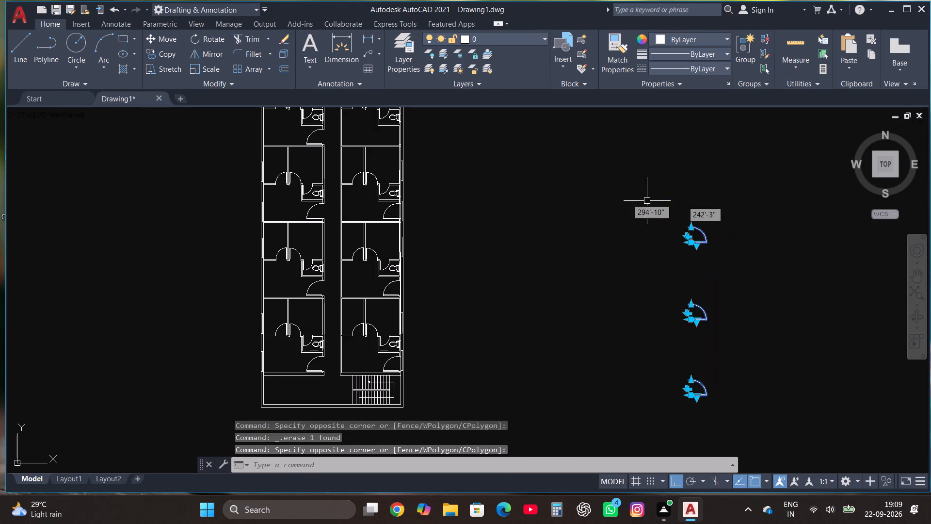
click(166, 43)
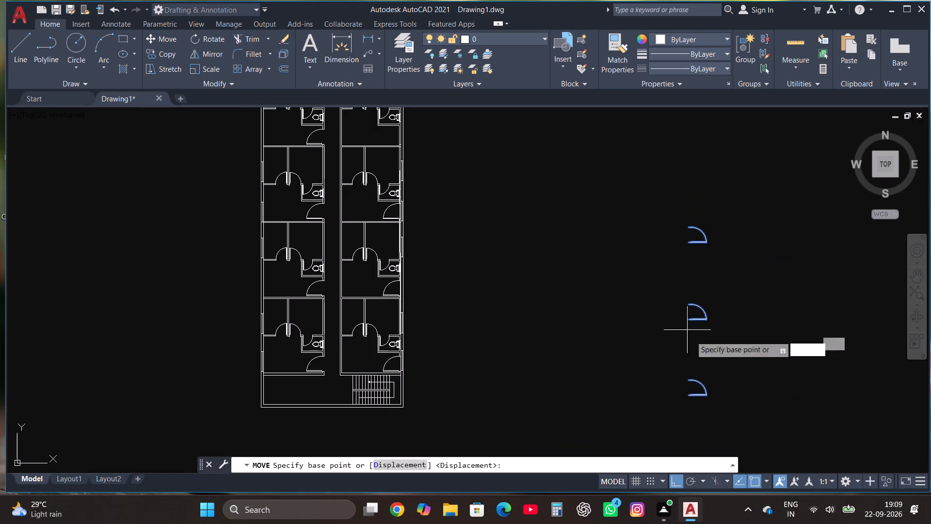
scroll(684, 405, up, 3)
click(701, 368)
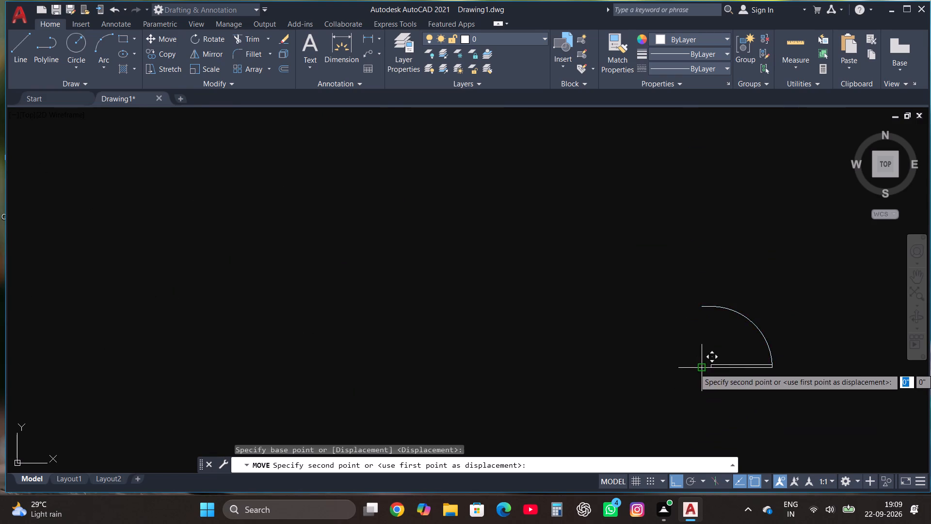
scroll(701, 368, down, 3)
scroll(592, 383, down, 1)
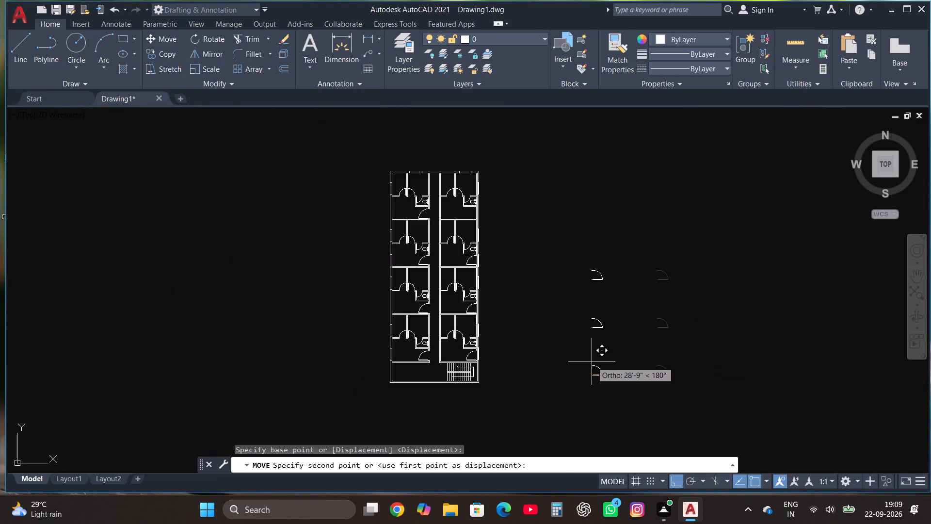
key(F8)
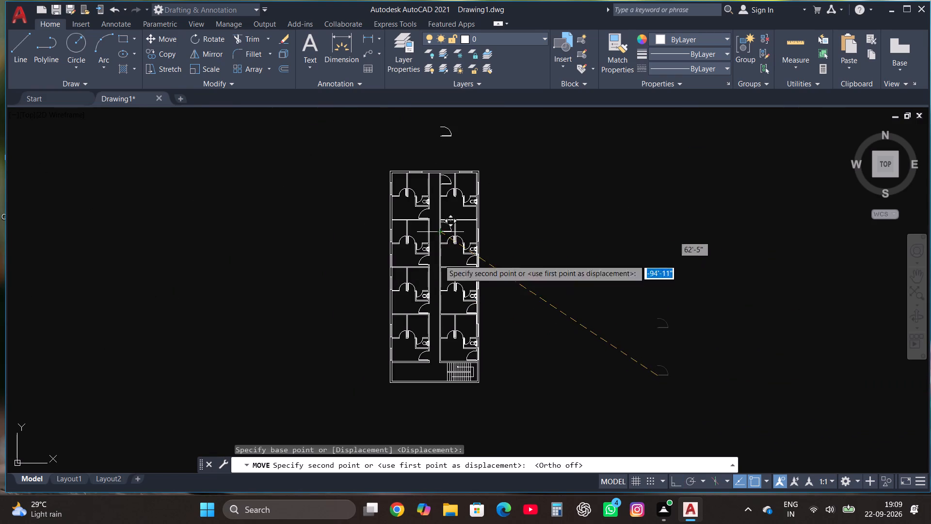
scroll(435, 299, up, 2)
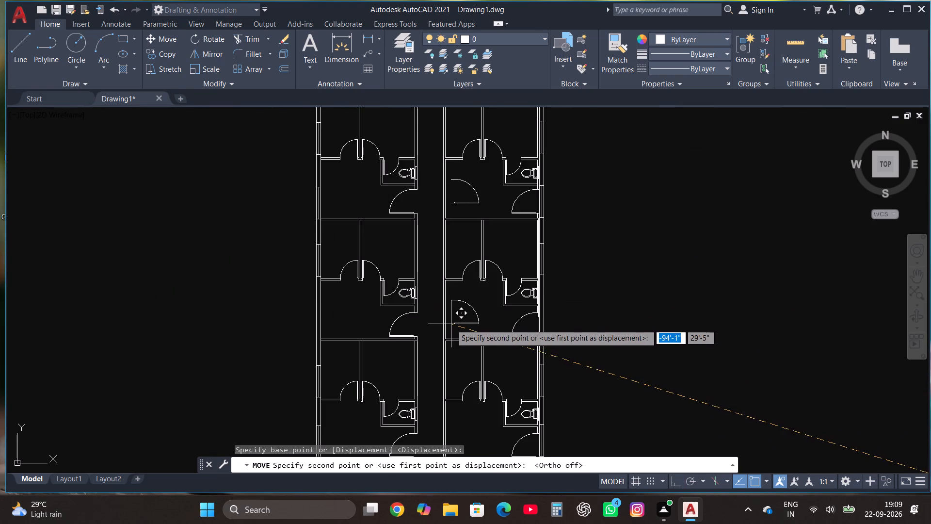
scroll(451, 324, up, 1)
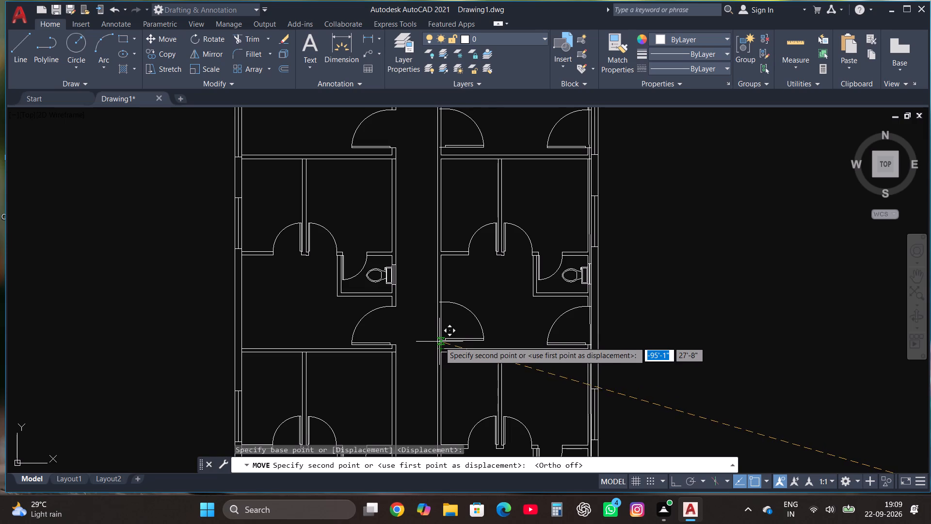
scroll(438, 344, up, 3)
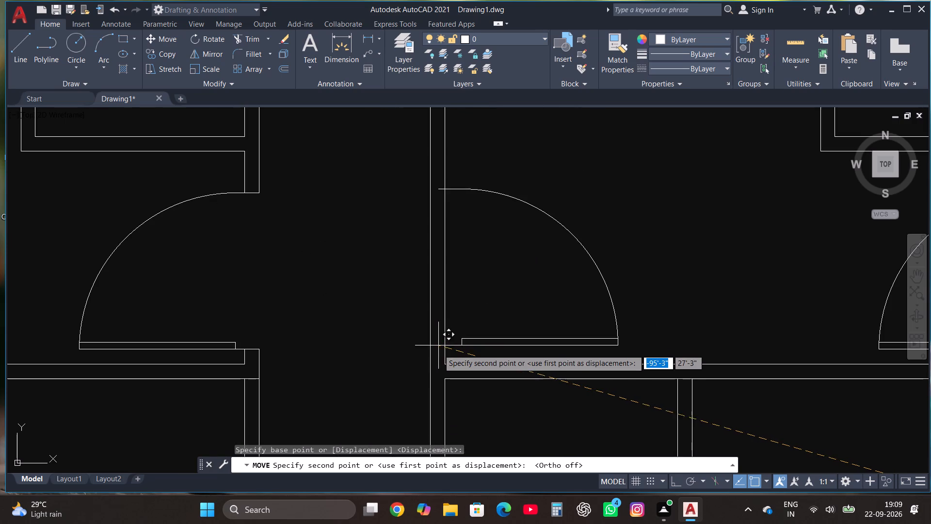
click(429, 352)
scroll(455, 335, down, 4)
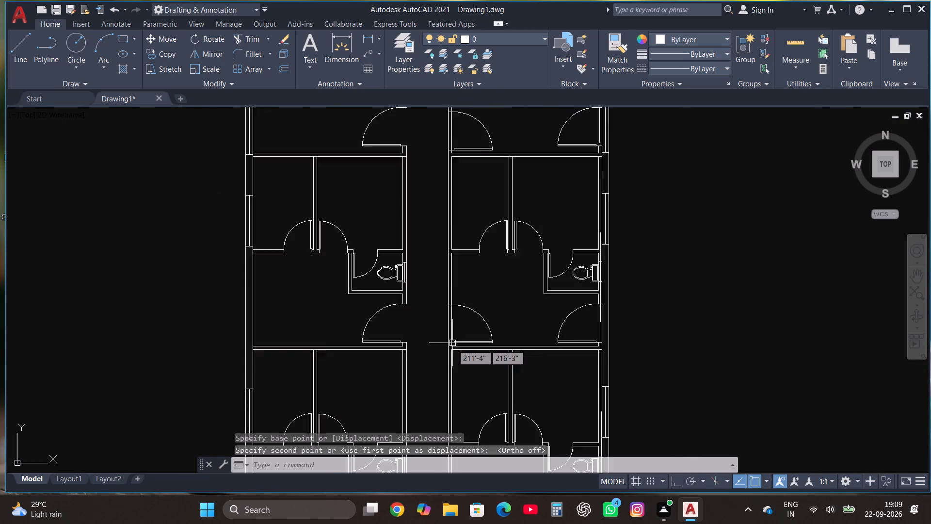
Copy the corridor-wall entrance door of the eastern unit second from the south into the southernmost eastern unit, on the wall's corridor face.
click(475, 331)
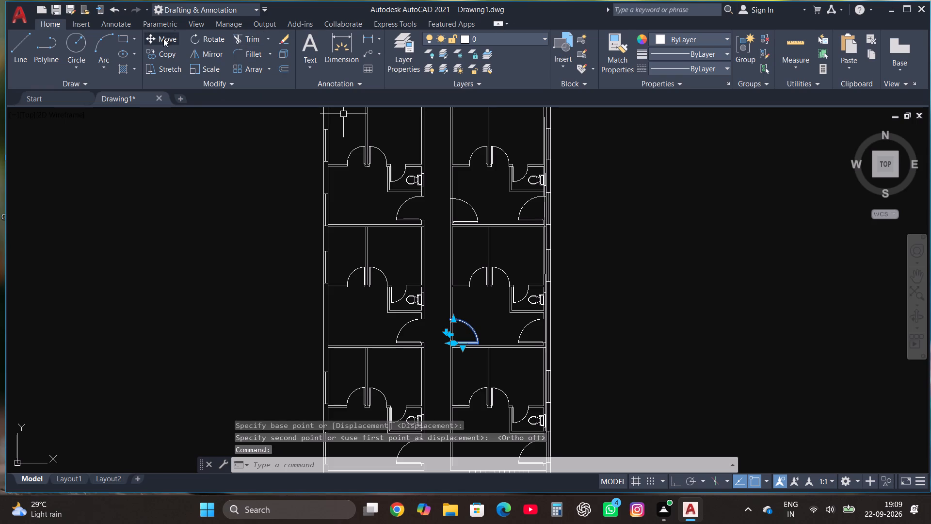
click(153, 51)
scroll(470, 359, up, 3)
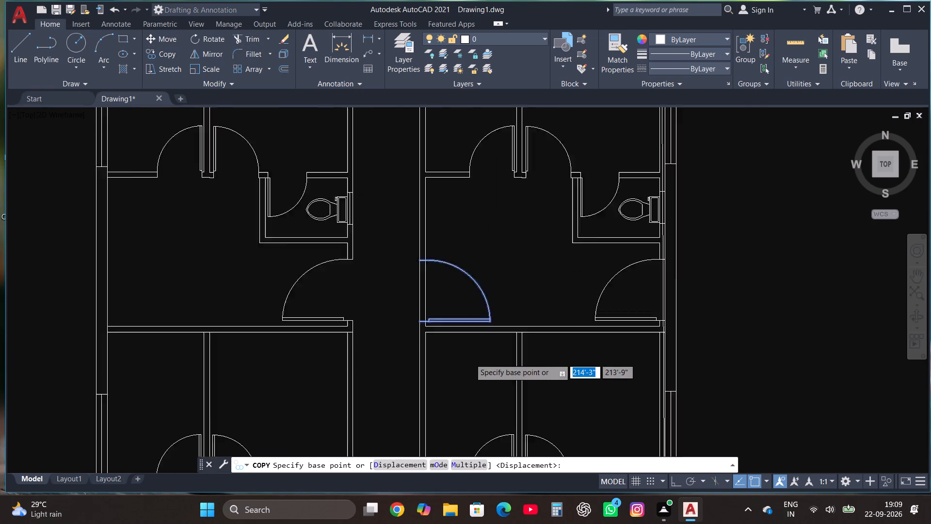
click(389, 299)
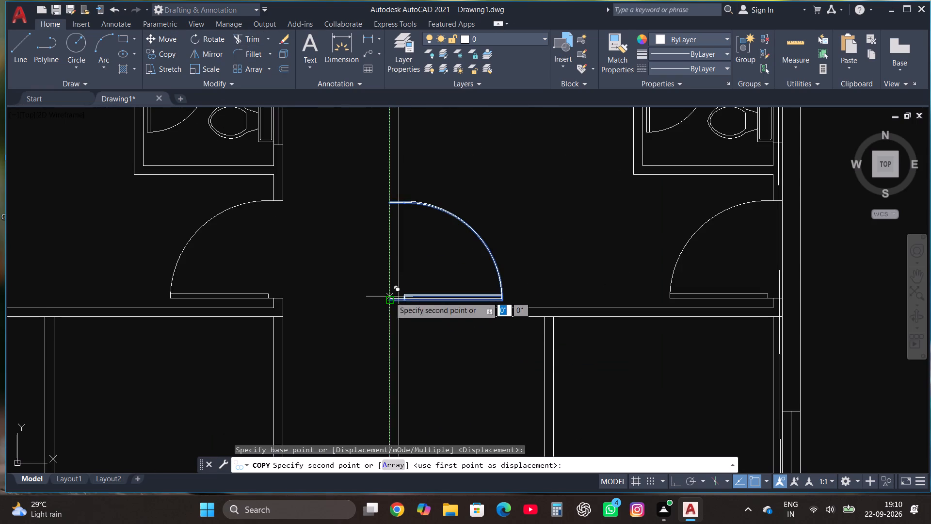
scroll(392, 261, down, 2)
scroll(394, 324, down, 1)
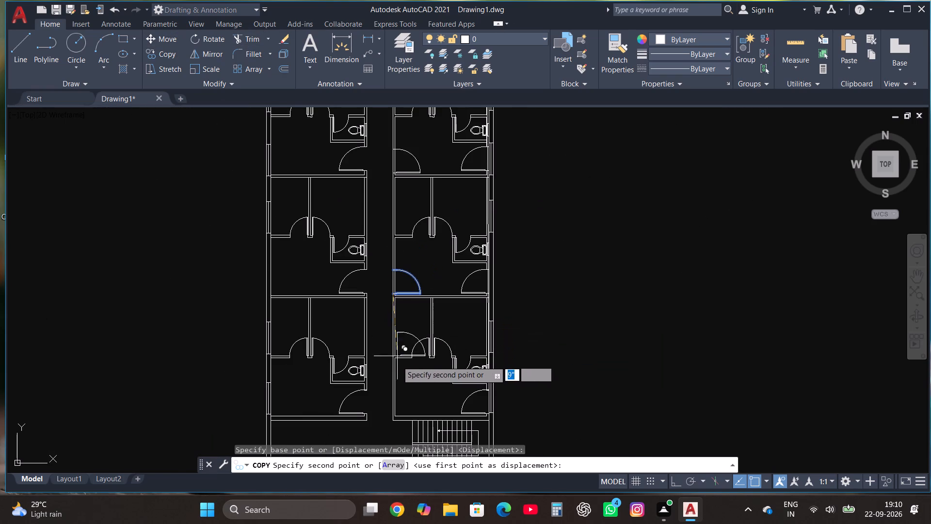
scroll(396, 417, up, 3)
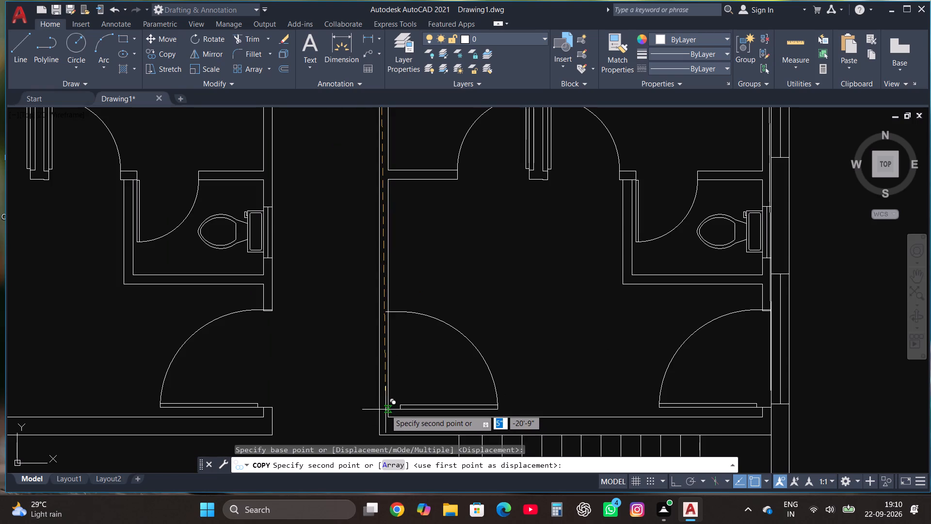
click(382, 406)
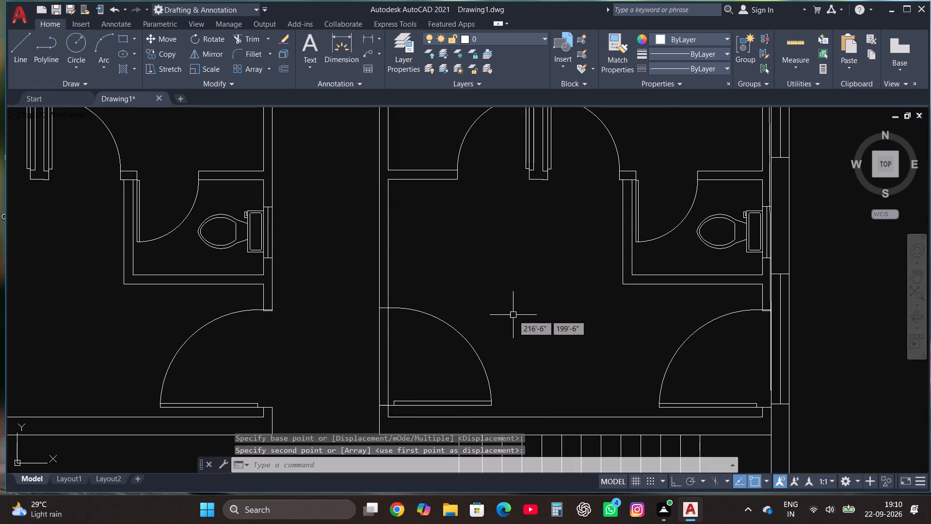
scroll(513, 315, down, 2)
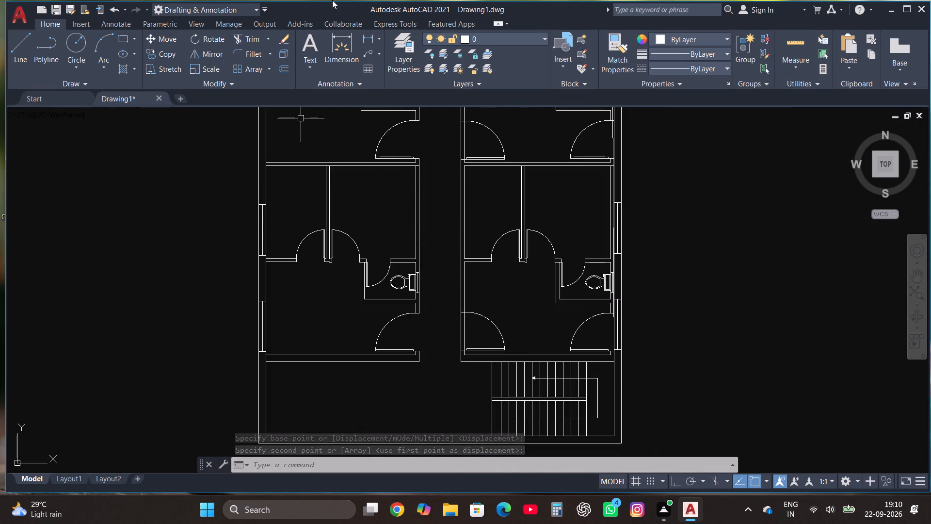
Trim the corridor wall lines across the new entrance door openings of the two southernmost eastern units.
click(250, 41)
click(473, 330)
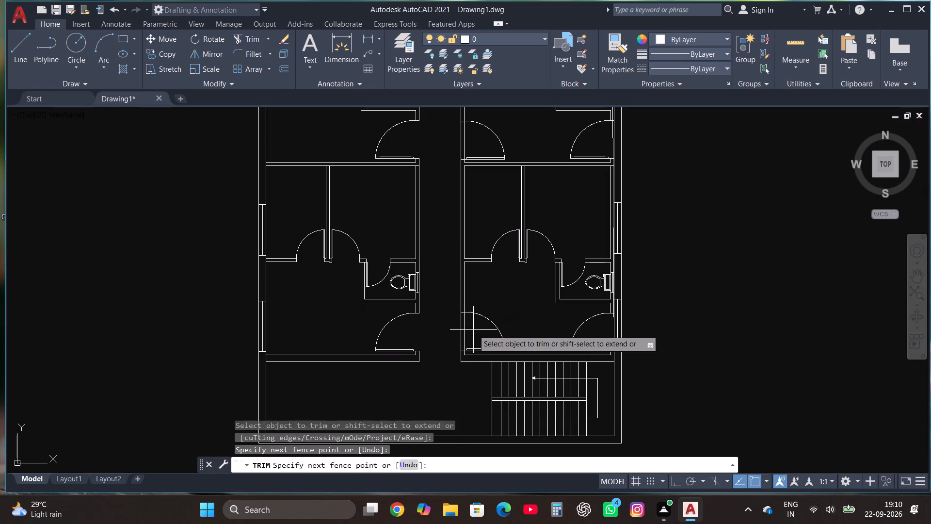
click(456, 330)
scroll(455, 338, down, 1)
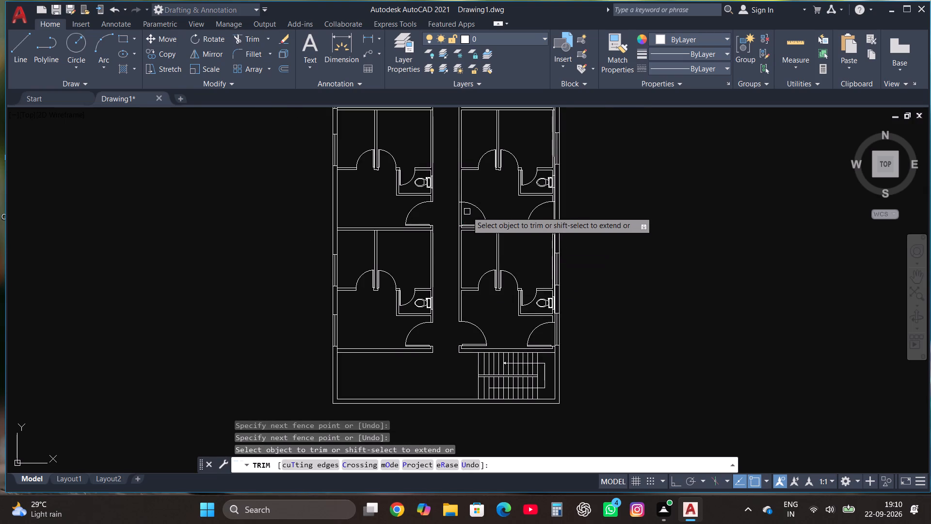
scroll(467, 212, up, 2)
click(467, 213)
click(415, 212)
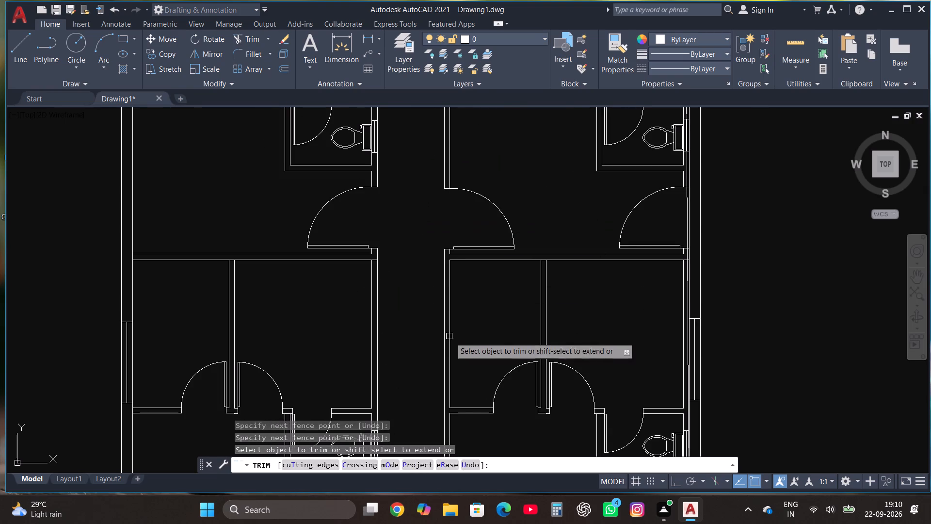
Trim the corridor wall lines across the new entrance door openings of the two northernmost eastern units.
scroll(453, 358, down, 2)
scroll(460, 181, up, 2)
click(454, 193)
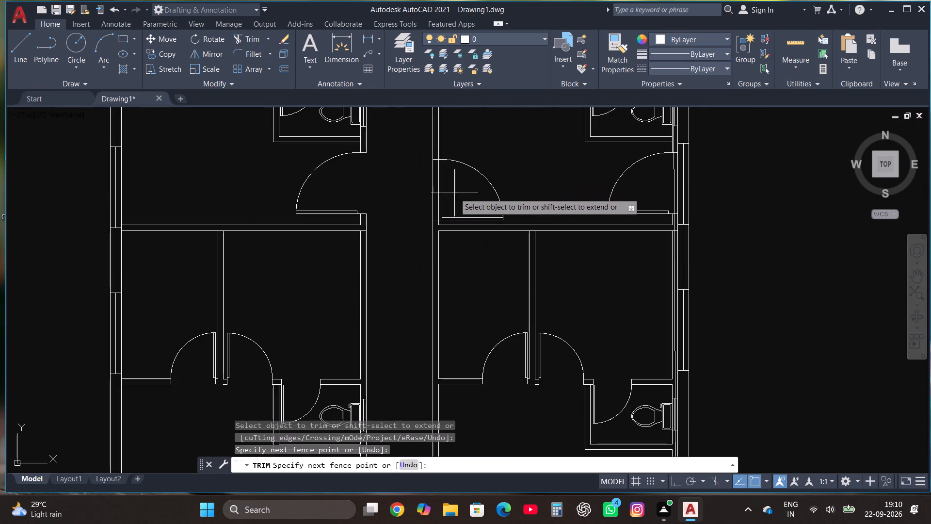
click(414, 181)
scroll(414, 183, down, 3)
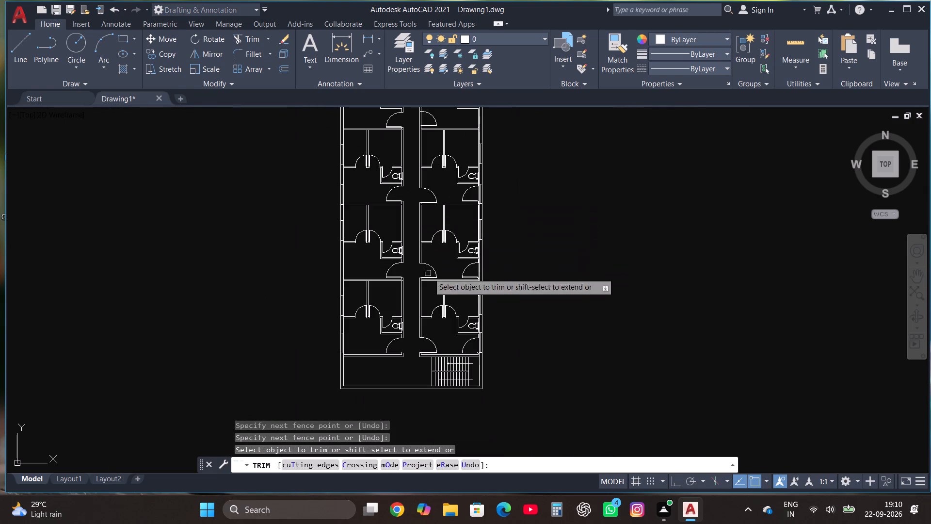
scroll(417, 308, down, 1)
scroll(428, 169, up, 3)
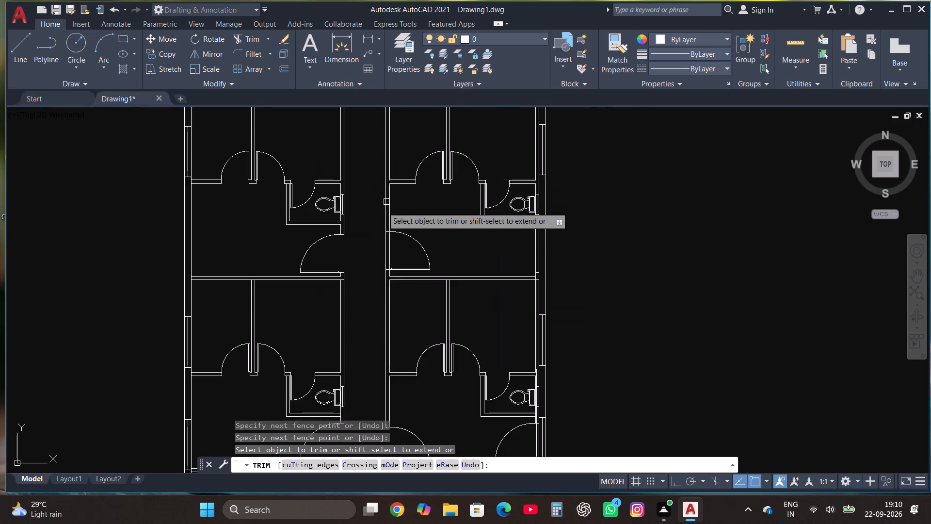
scroll(385, 222, up, 1)
click(409, 262)
click(365, 247)
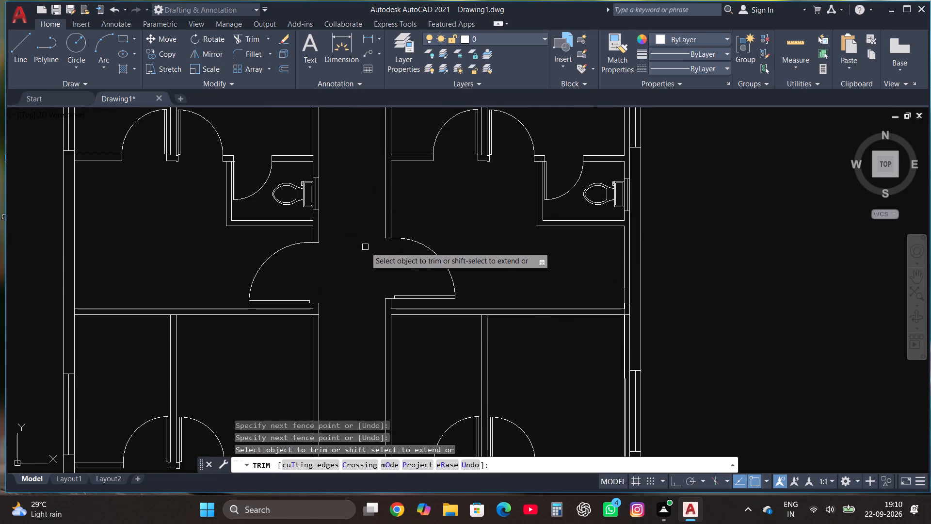
key(Escape)
Delete the old east-side entrance door and the slanted leftover line at its opening in the eastern unit second from the north.
scroll(560, 277, down, 2)
scroll(577, 400, up, 1)
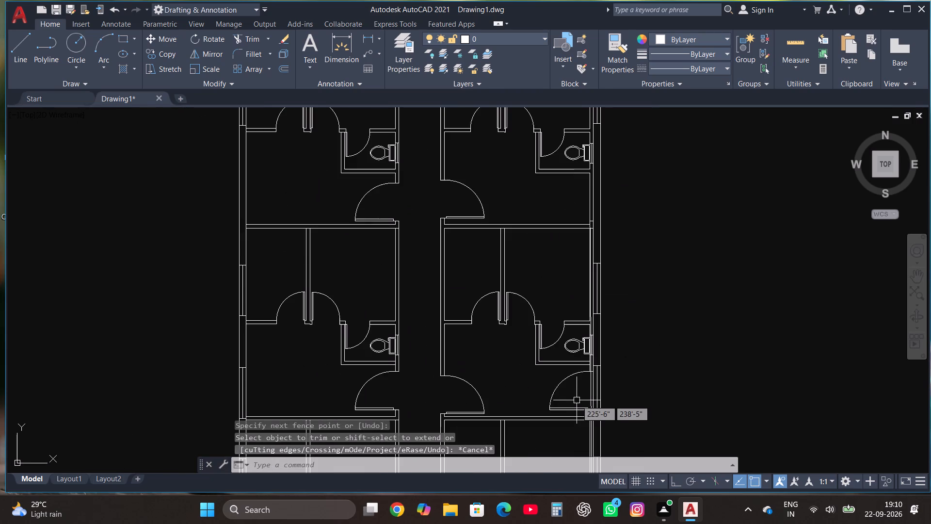
click(566, 388)
click(535, 384)
key(Delete)
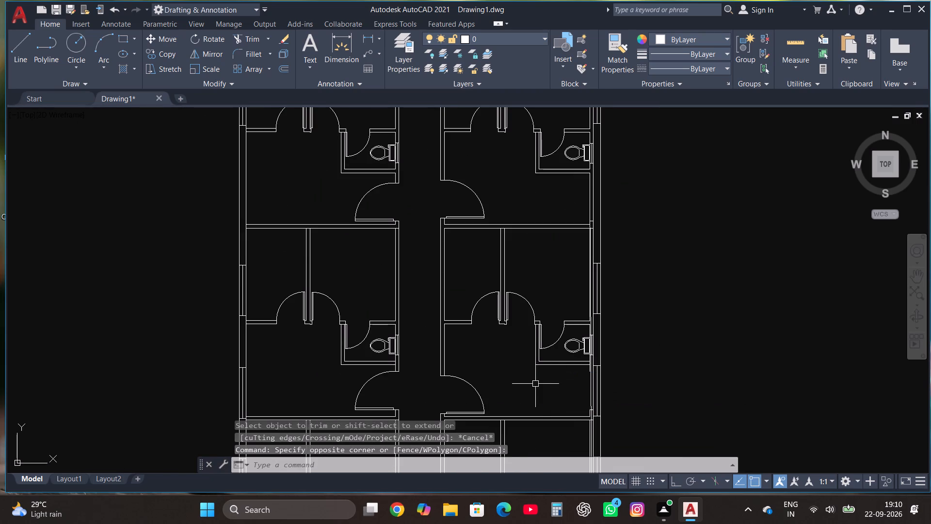
scroll(614, 446, up, 2)
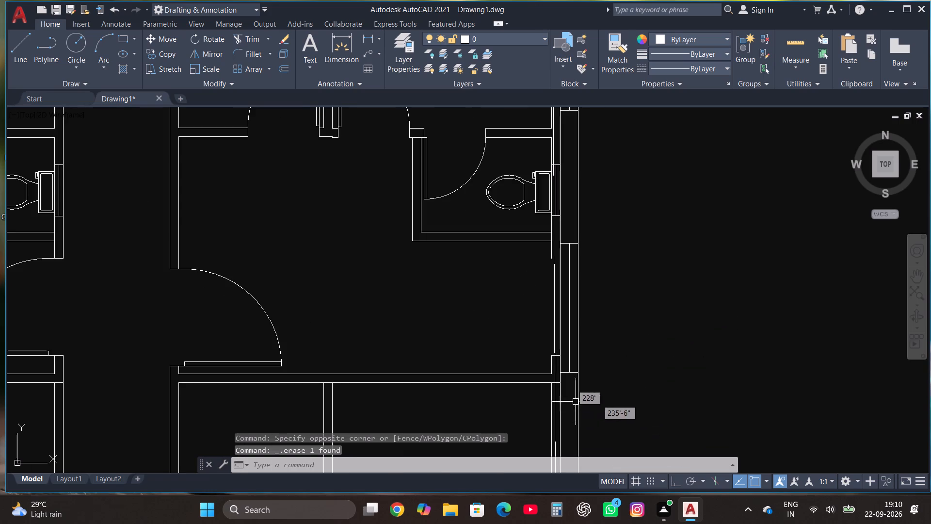
click(554, 327)
key(Delete)
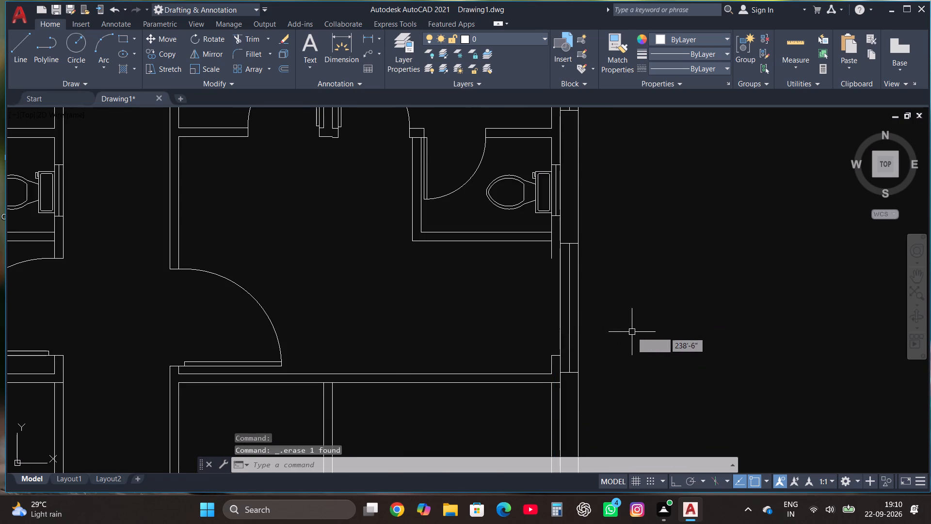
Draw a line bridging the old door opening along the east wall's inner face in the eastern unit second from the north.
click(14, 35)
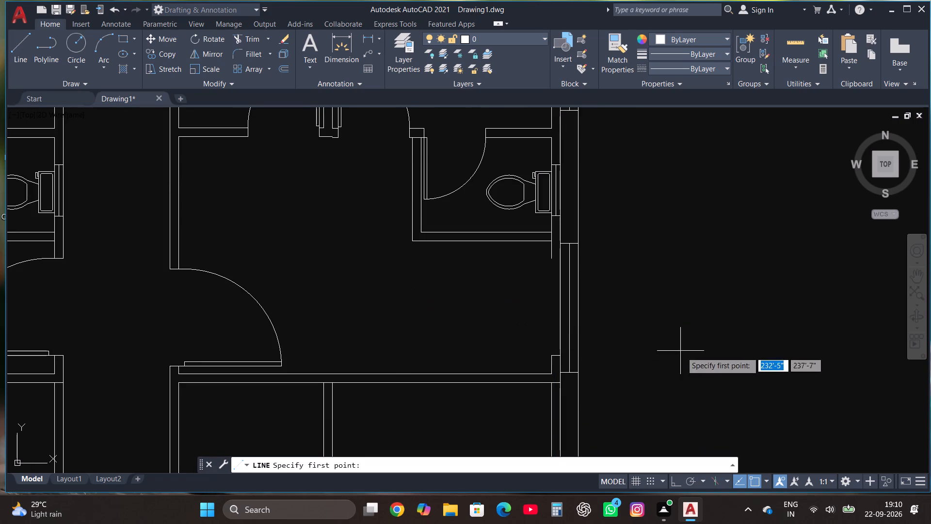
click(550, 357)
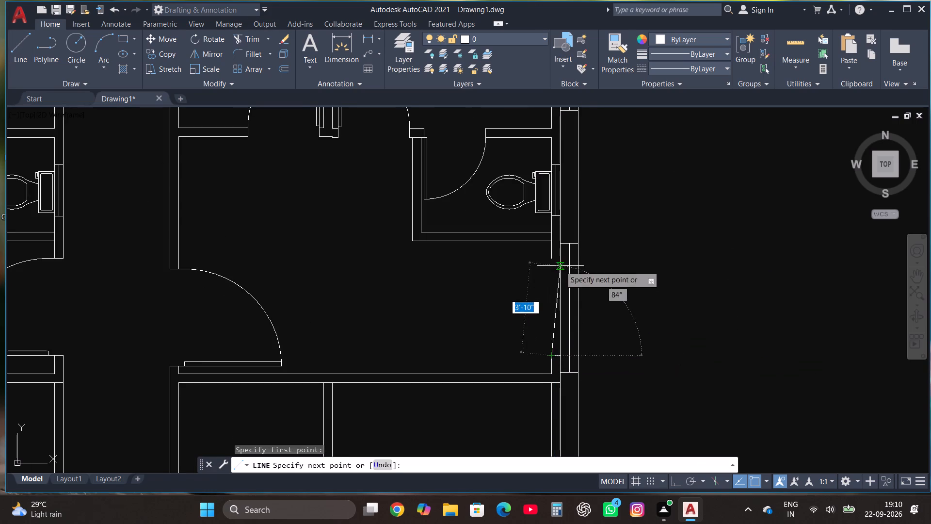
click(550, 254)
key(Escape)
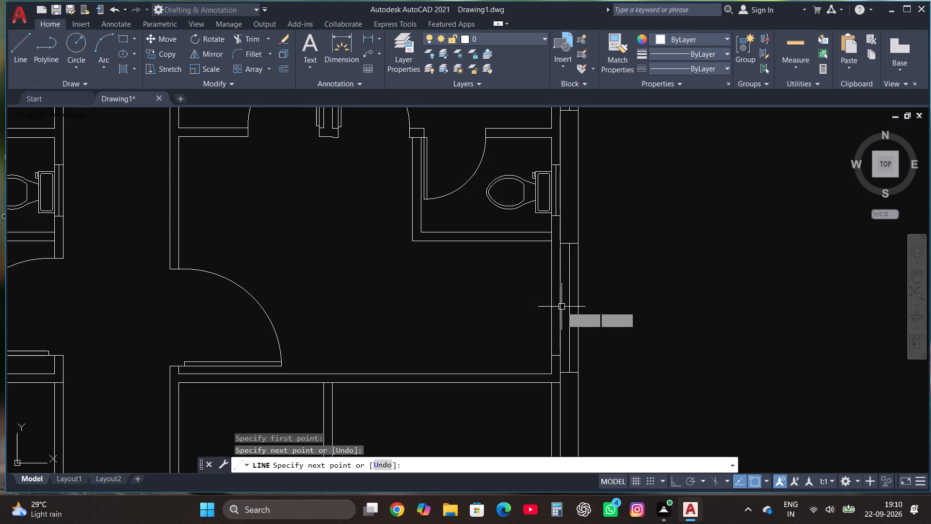
Delete the east wall's inner face line pieces along the bedroom, toilet and old door opening in the eastern unit second from the north.
scroll(614, 233, down, 2)
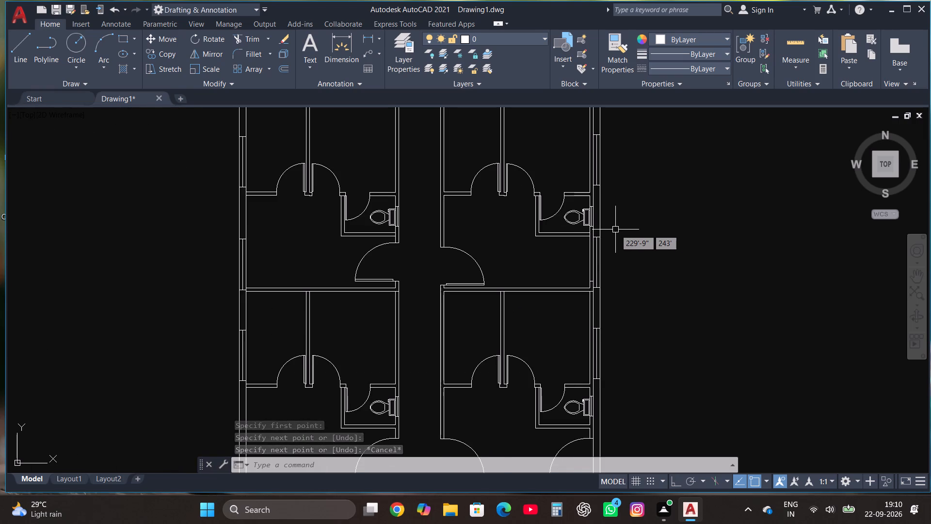
scroll(604, 262, down, 1)
scroll(595, 177, up, 2)
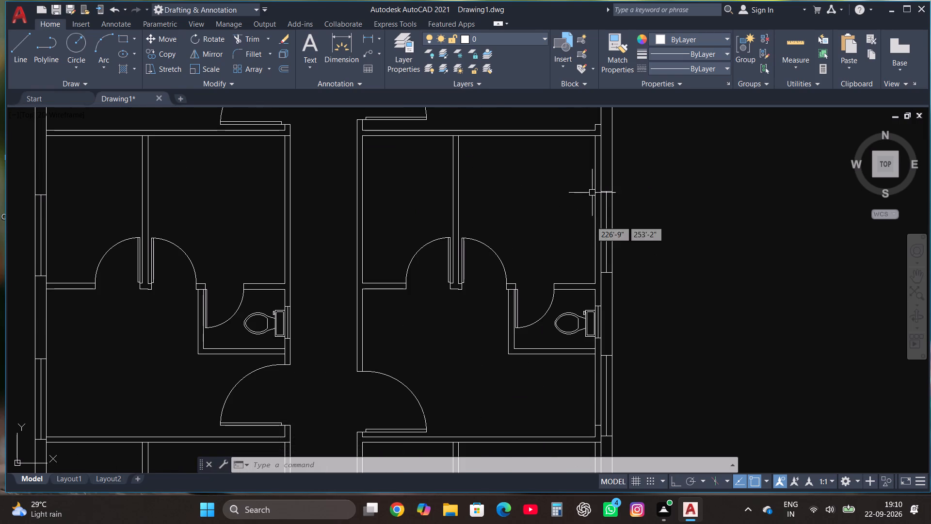
click(594, 262)
key(Delete)
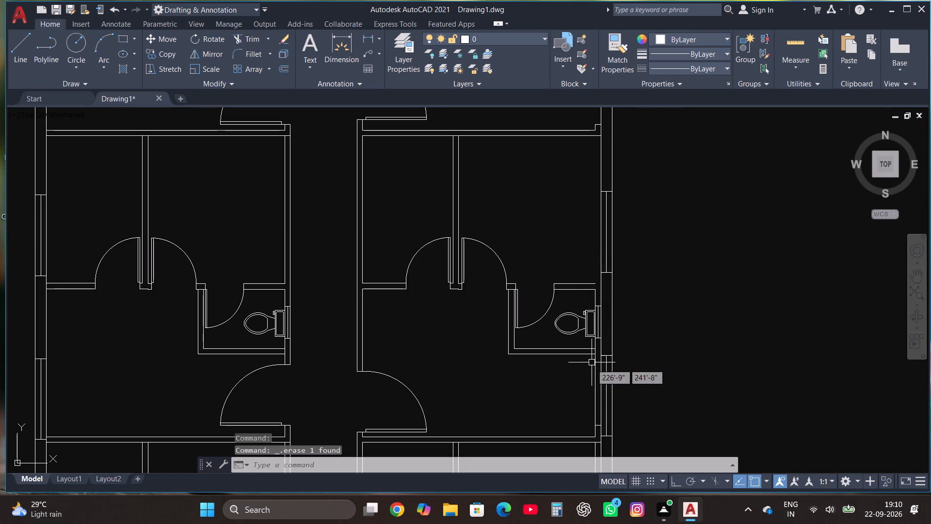
click(596, 373)
key(Delete)
click(596, 303)
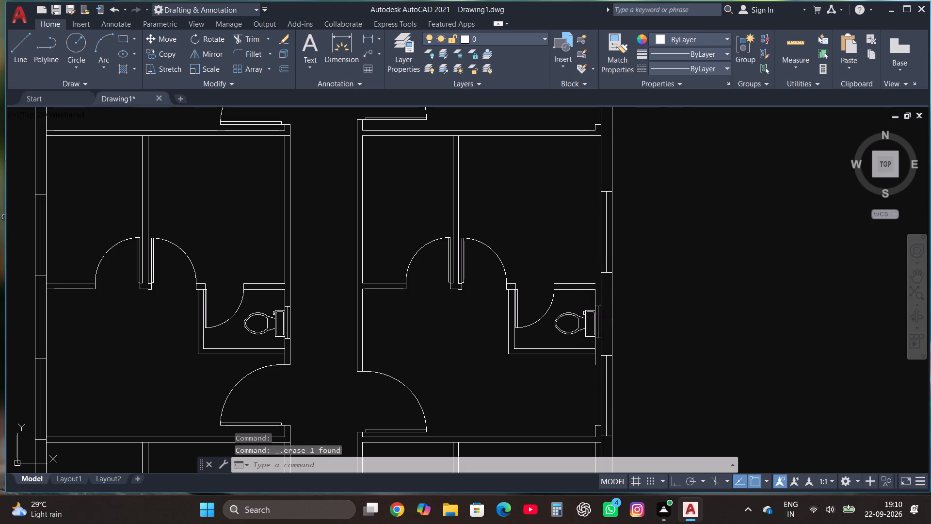
key(Delete)
click(594, 361)
key(Delete)
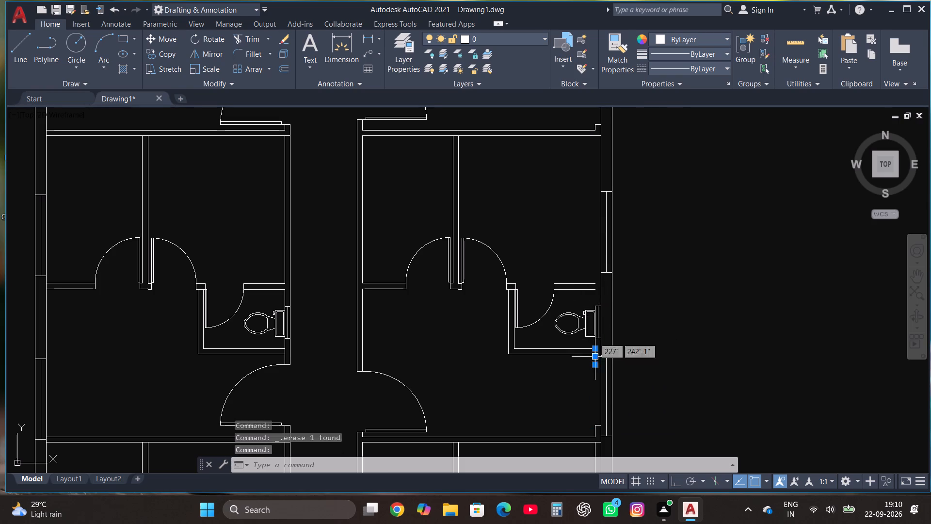
scroll(606, 253, down, 1)
click(598, 322)
key(Delete)
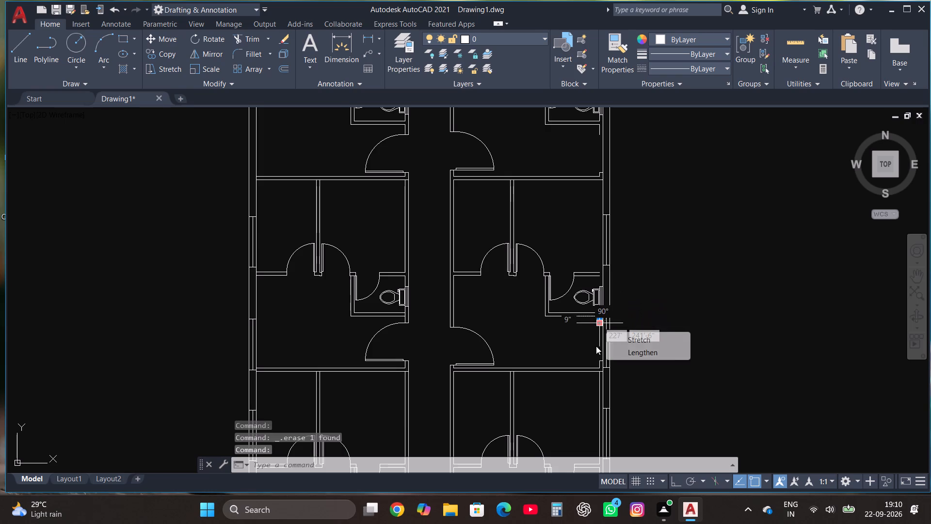
key(Delete)
Delete the leftover jamb lines south of the old door opening on the same unit's east wall.
scroll(606, 383, up, 2)
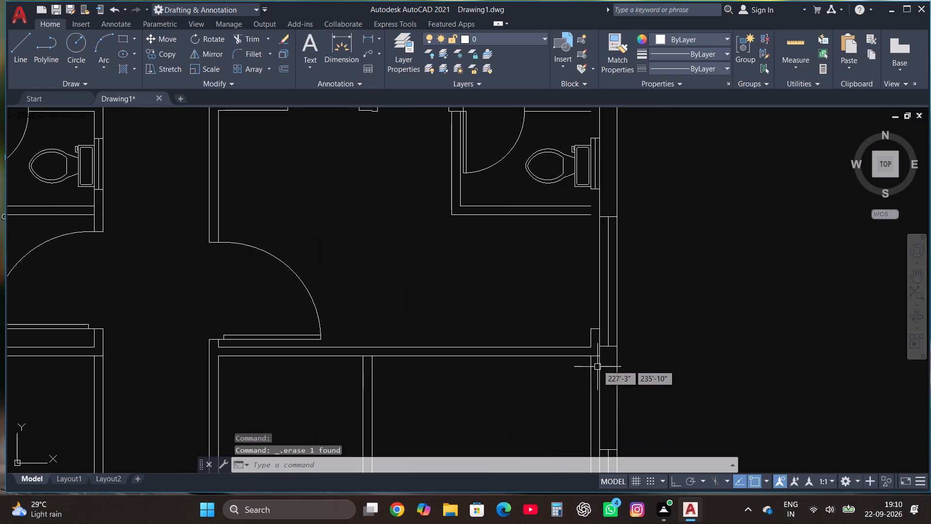
click(591, 340)
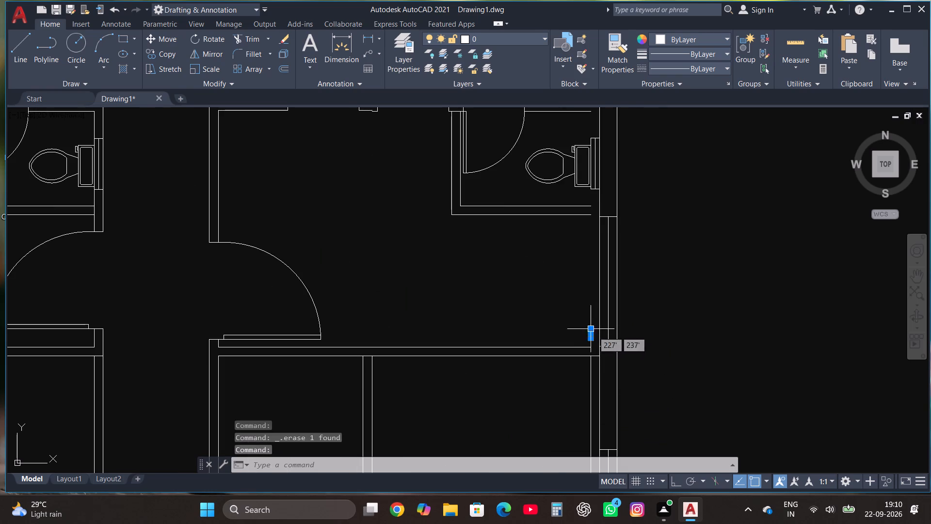
key(Delete)
click(593, 331)
key(Delete)
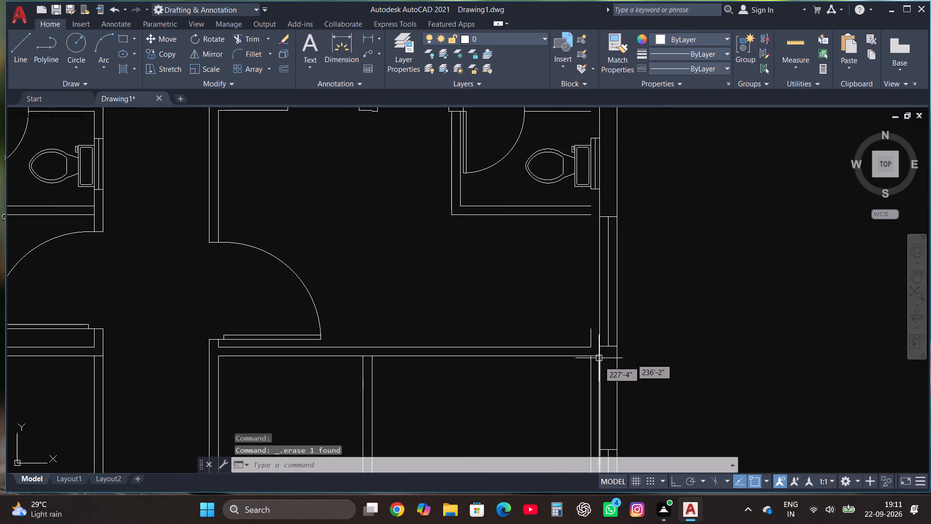
click(591, 335)
key(Delete)
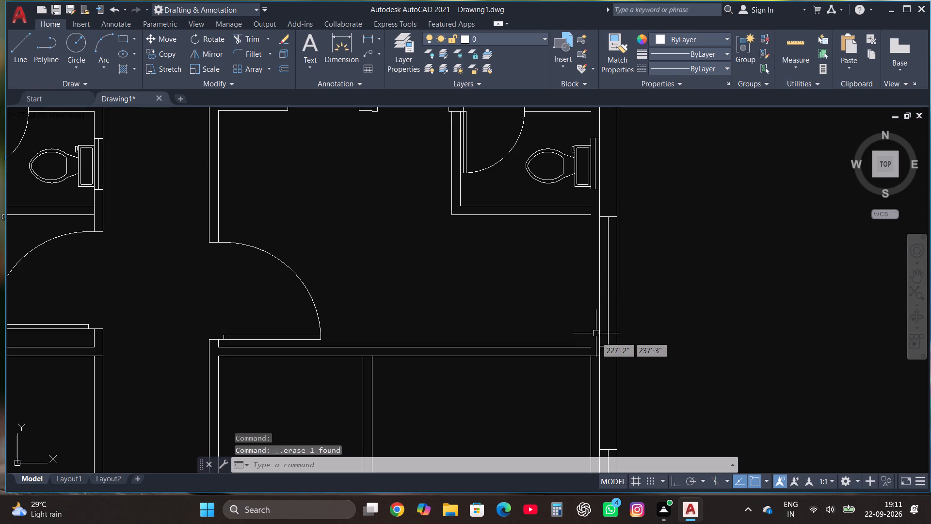
Delete the east wall's inner face lines along the bedroom and toilet of the third eastern unit from the north and the southernmost unit's bedroom.
scroll(602, 276, down, 2)
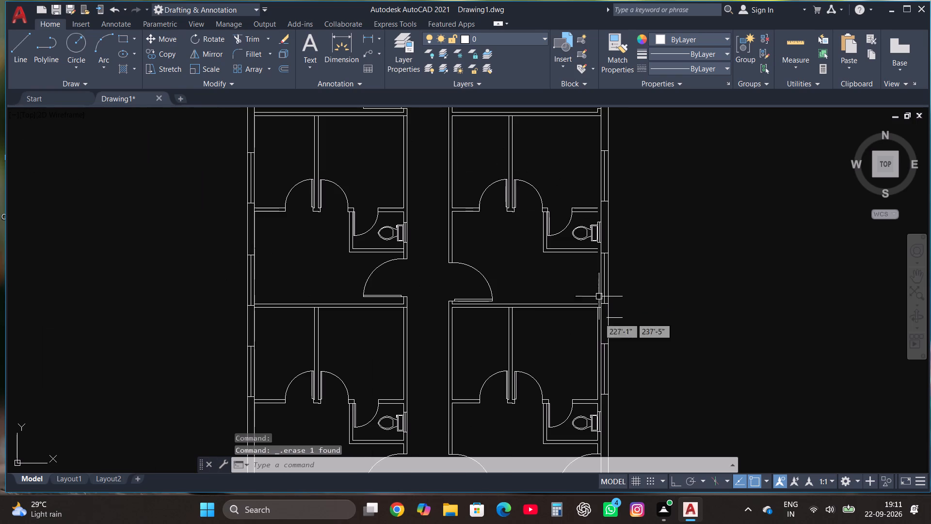
click(597, 327)
key(Delete)
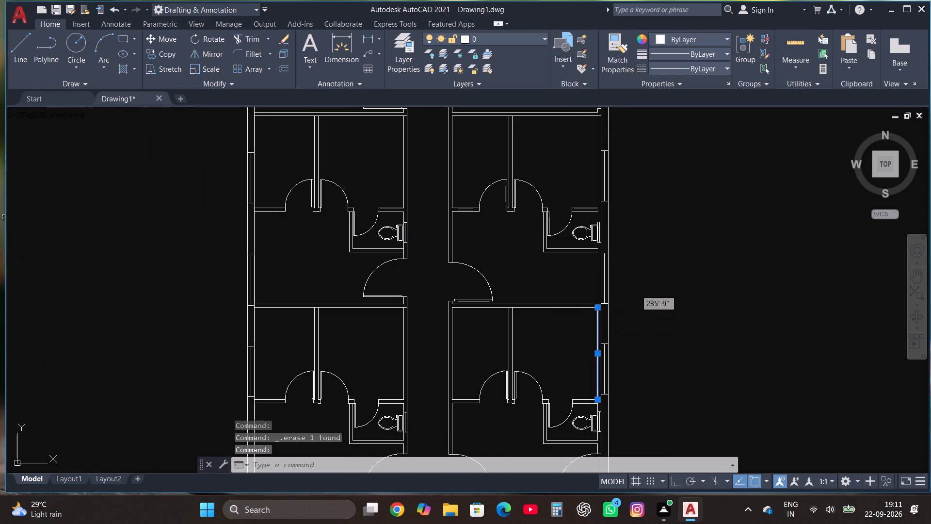
scroll(607, 272, down, 2)
scroll(604, 347, up, 4)
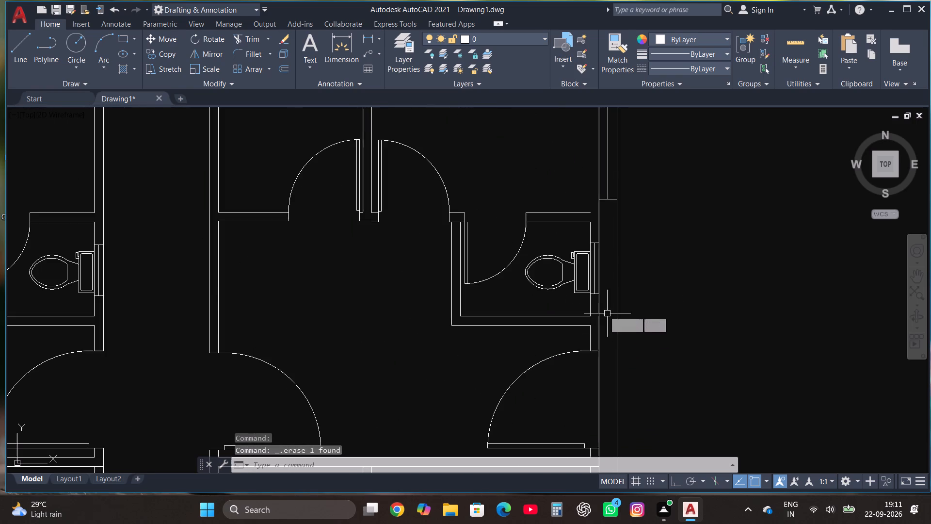
click(591, 302)
key(Delete)
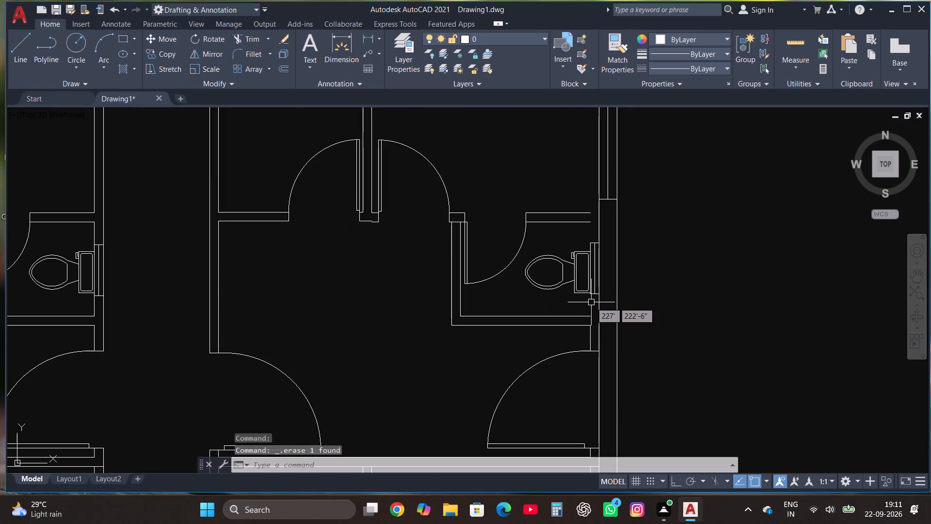
scroll(602, 252, down, 1)
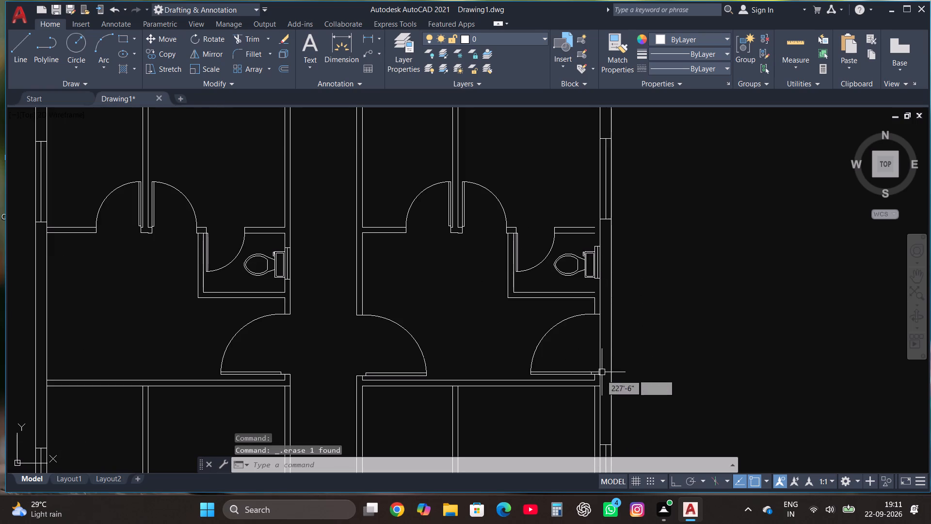
click(595, 405)
key(Delete)
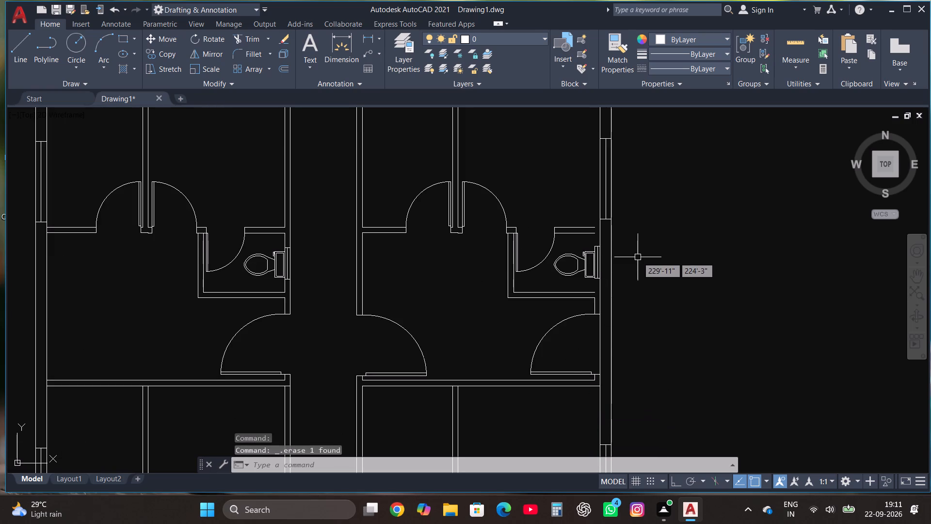
Delete the old east-side entrance door and the leftover jamb lines south of its opening in the eastern unit third from the north.
scroll(603, 377, up, 3)
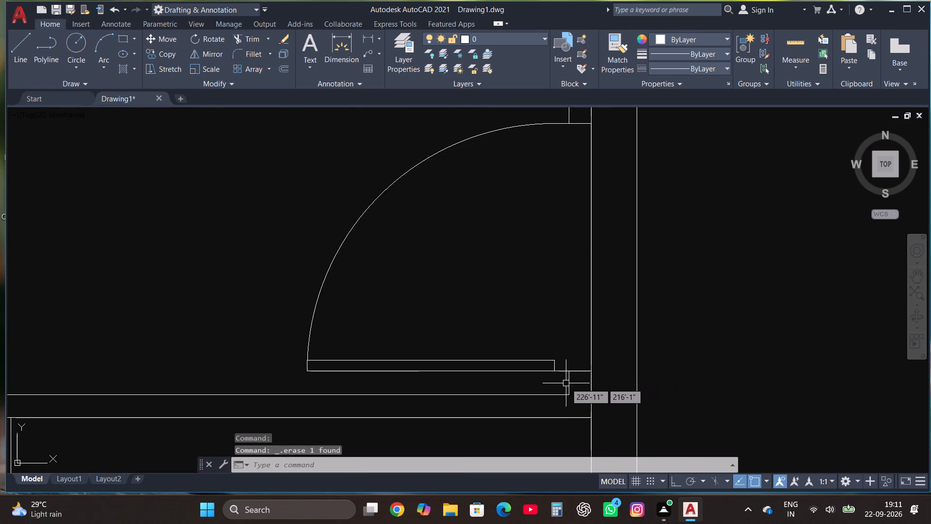
click(570, 384)
key(Delete)
click(559, 375)
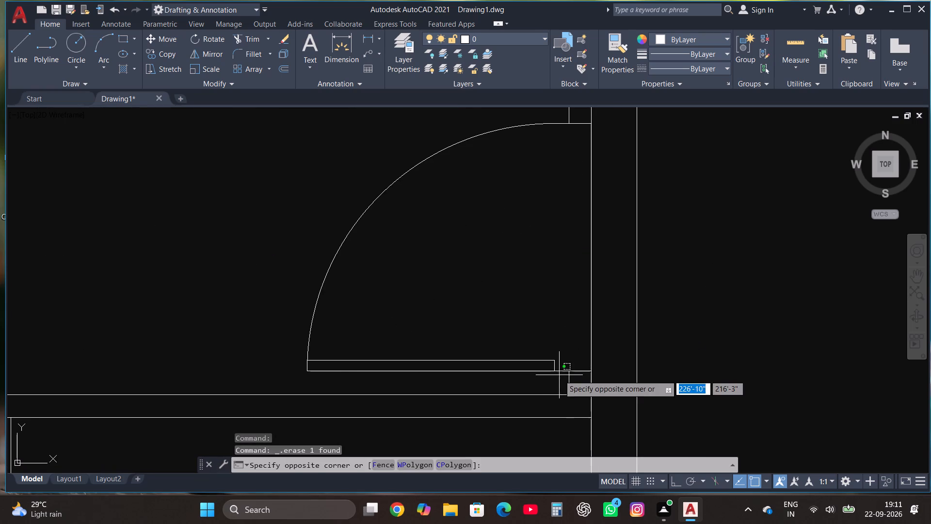
click(546, 352)
key(Delete)
click(569, 379)
key(Delete)
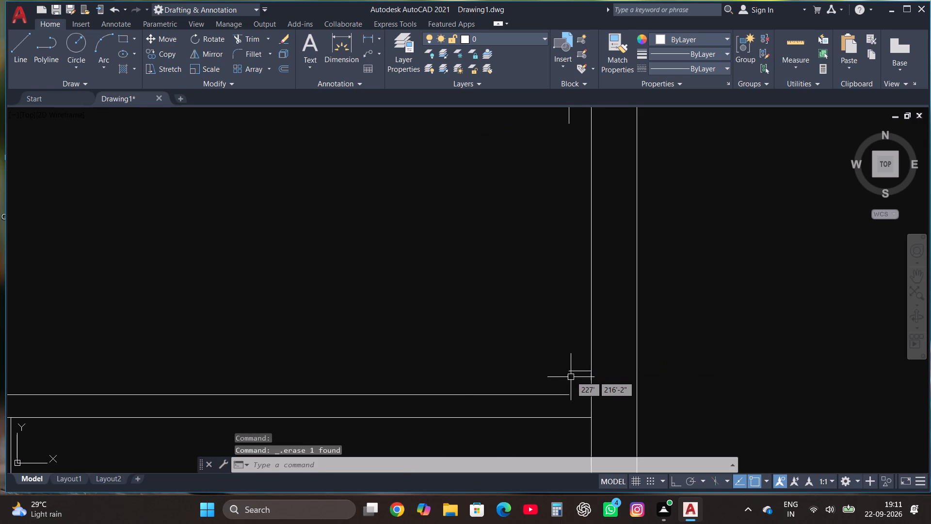
click(576, 372)
key(Delete)
Delete the short leftover wall line between the toilet and the old door opening in the eastern unit third from the north.
scroll(576, 372, down, 3)
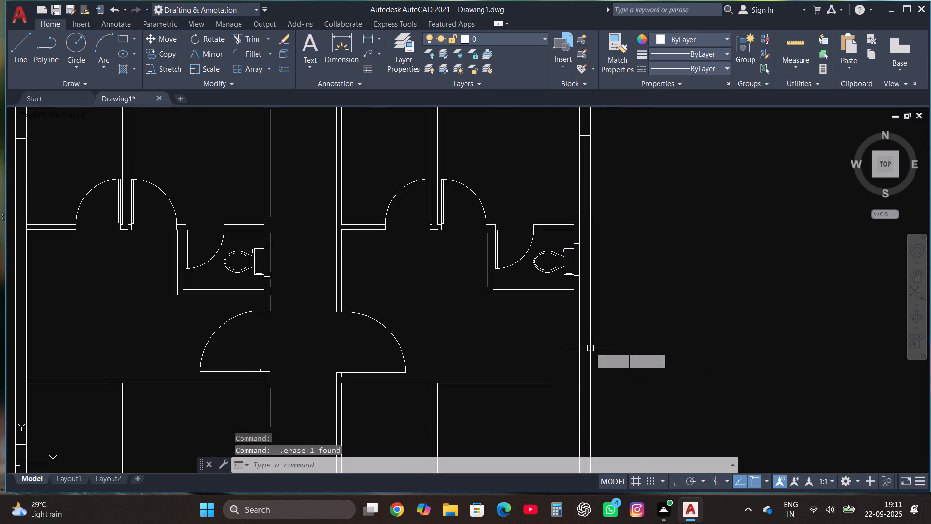
click(575, 309)
key(Delete)
scroll(670, 250, down, 2)
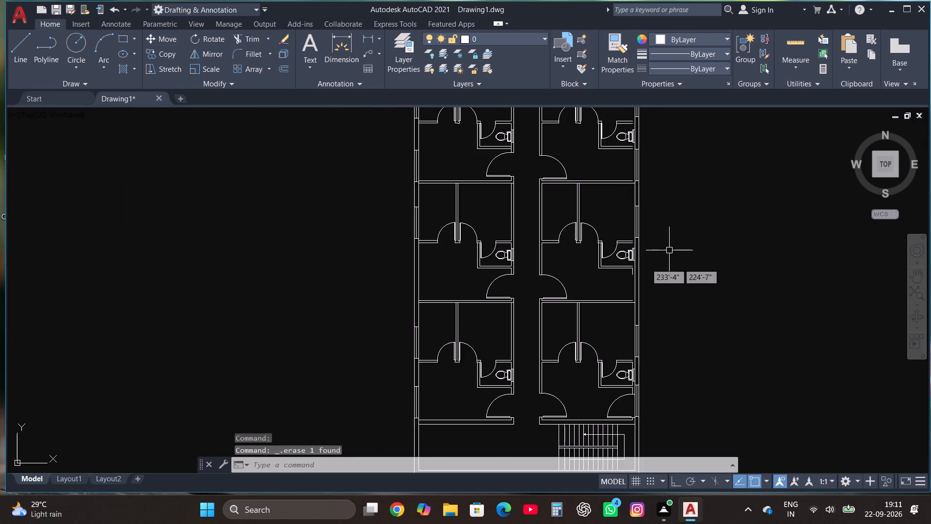
scroll(631, 284, up, 2)
click(632, 247)
key(Delete)
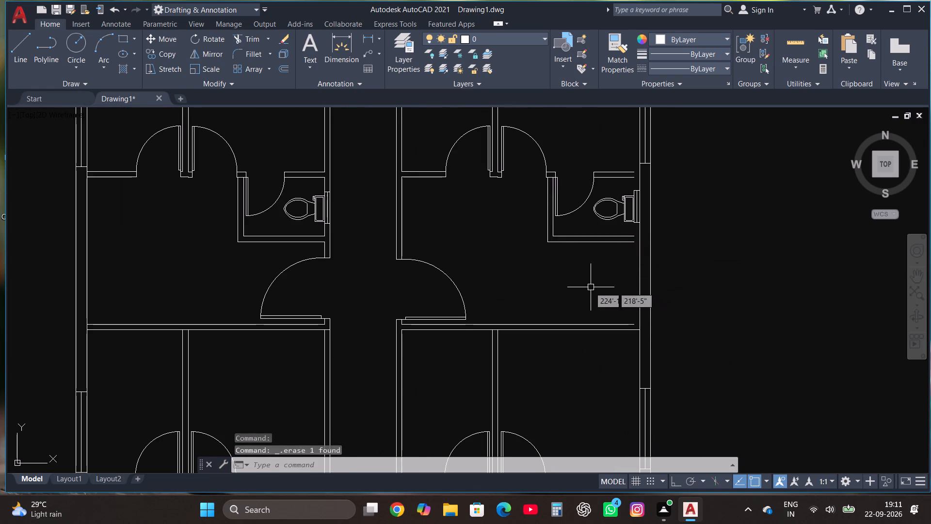
Delete the east wall's inner face lines along the toilet and just north of the old door opening in the southernmost eastern unit.
scroll(588, 287, down, 3)
scroll(607, 352, up, 4)
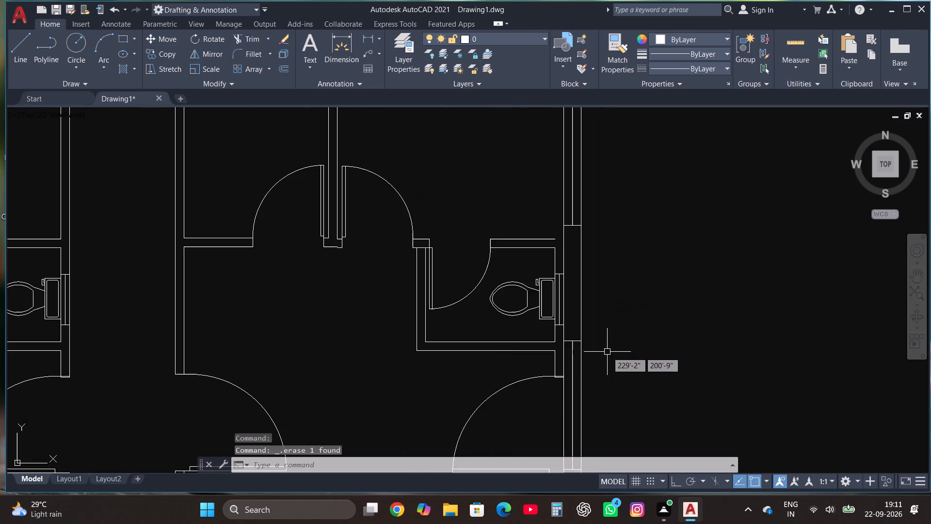
click(555, 265)
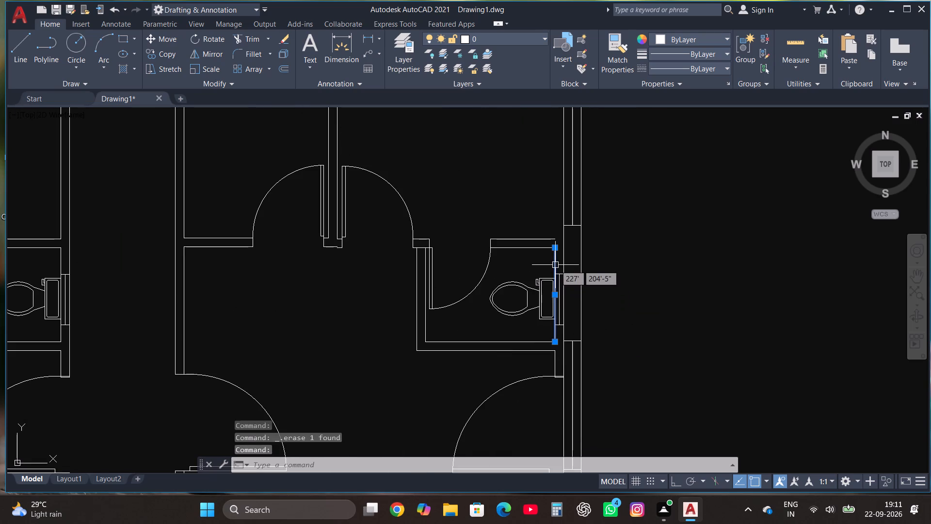
key(Delete)
click(555, 357)
key(Delete)
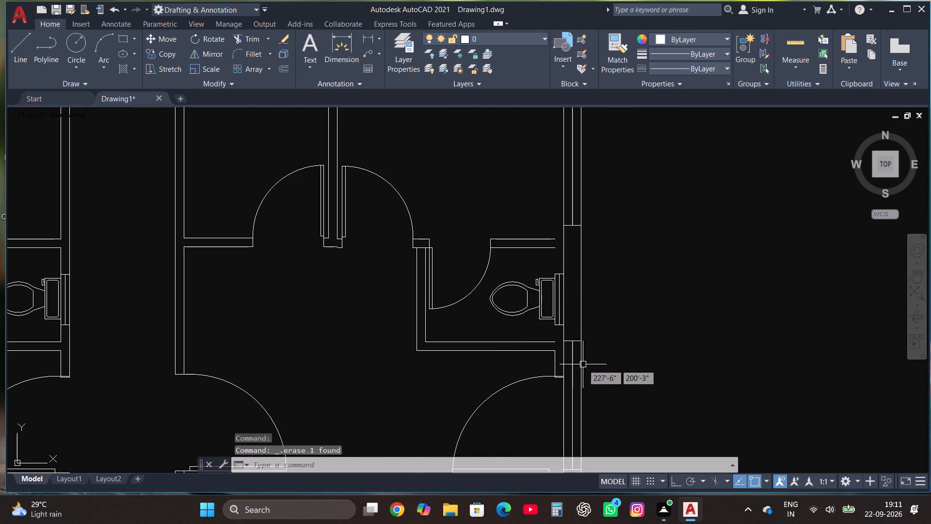
click(555, 363)
key(Delete)
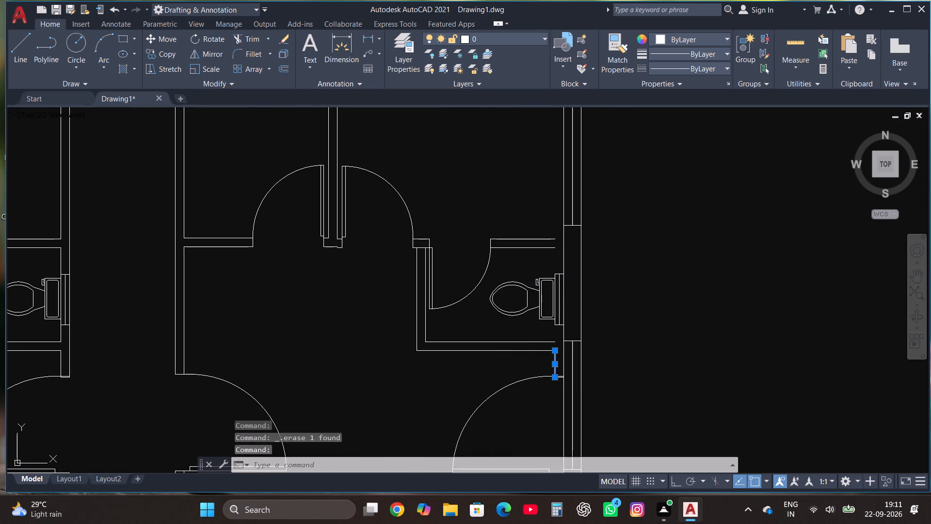
Delete the old east-side entrance door and the leftover jamb lines at both ends of its opening in the southernmost eastern unit.
scroll(612, 264, down, 2)
scroll(592, 346, up, 3)
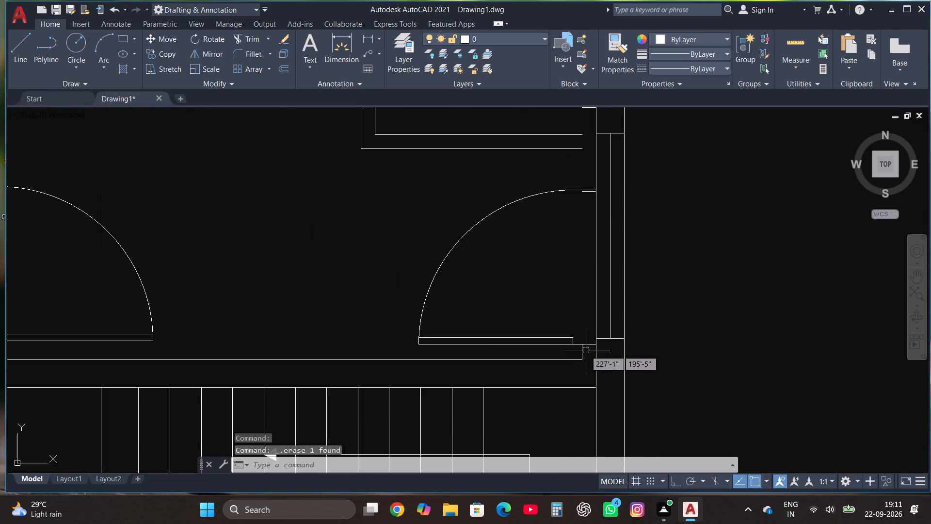
click(583, 353)
key(Delete)
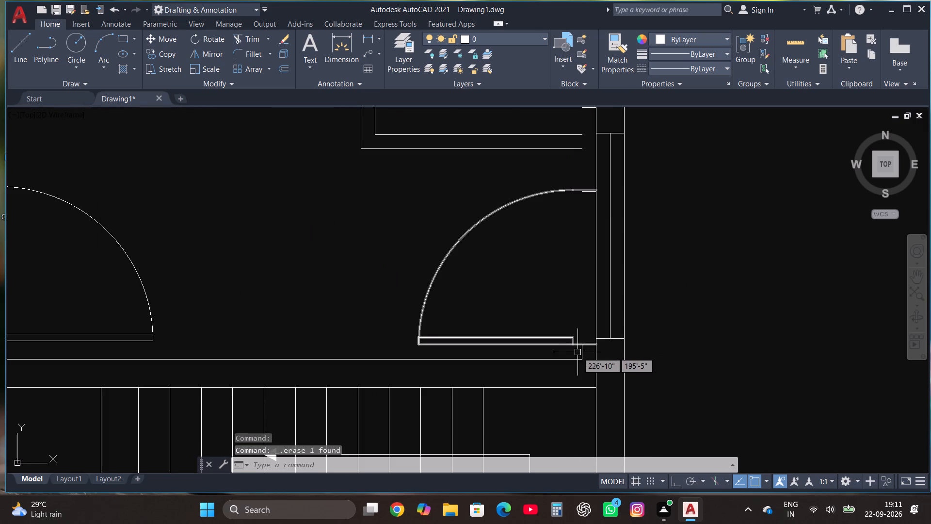
click(569, 342)
key(Delete)
click(535, 326)
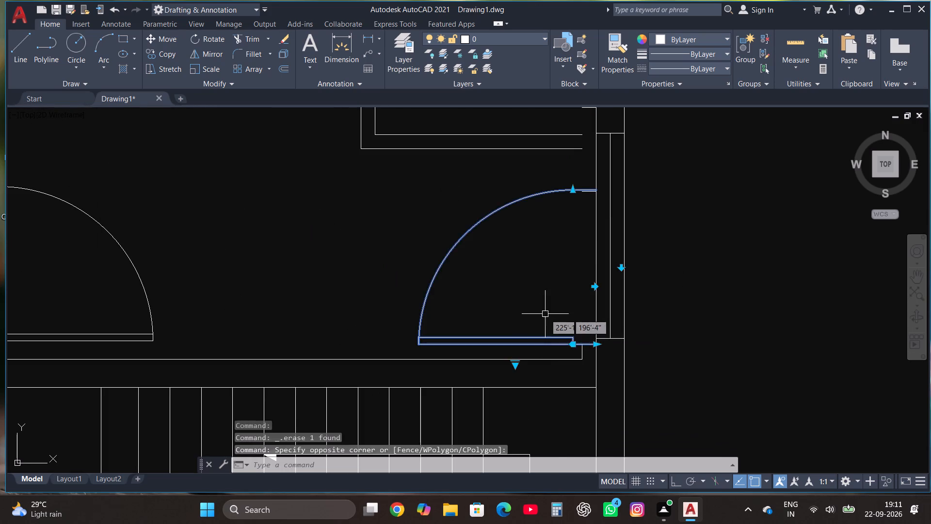
key(Delete)
click(584, 349)
key(Delete)
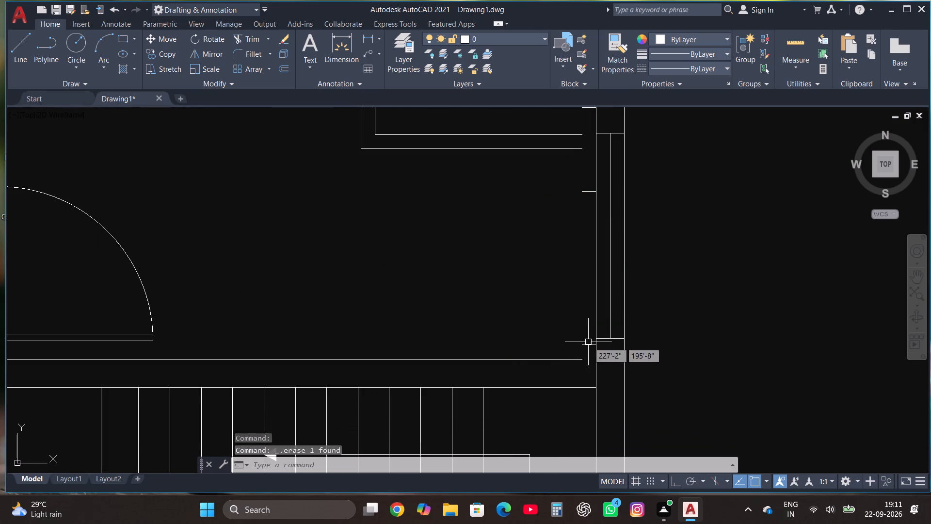
click(588, 342)
key(Delete)
click(583, 194)
key(Delete)
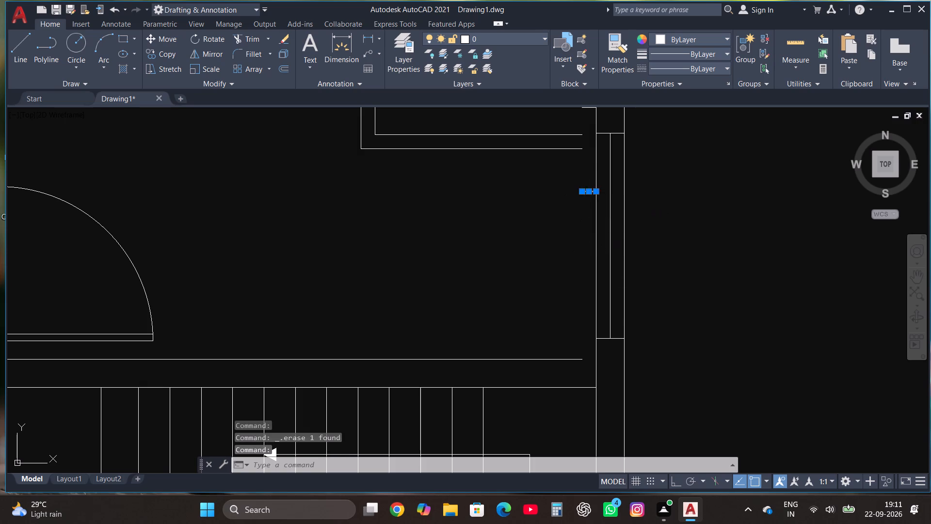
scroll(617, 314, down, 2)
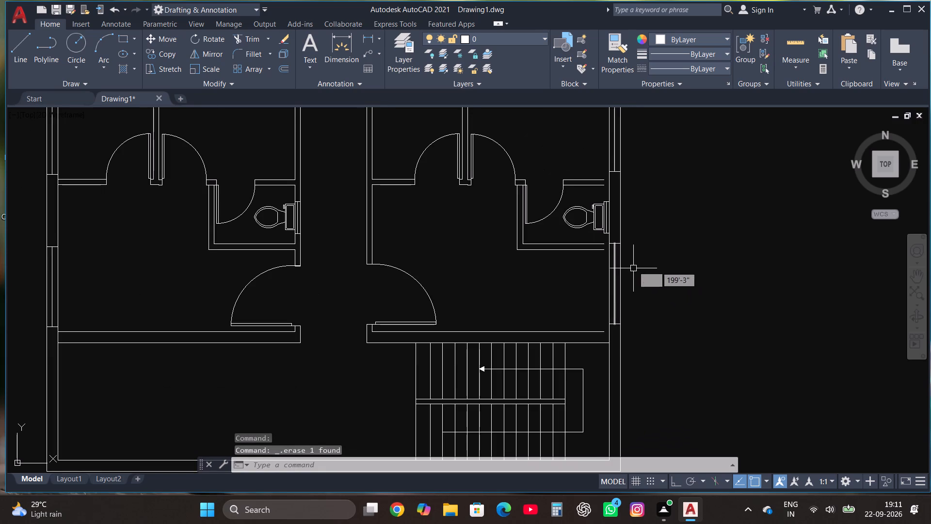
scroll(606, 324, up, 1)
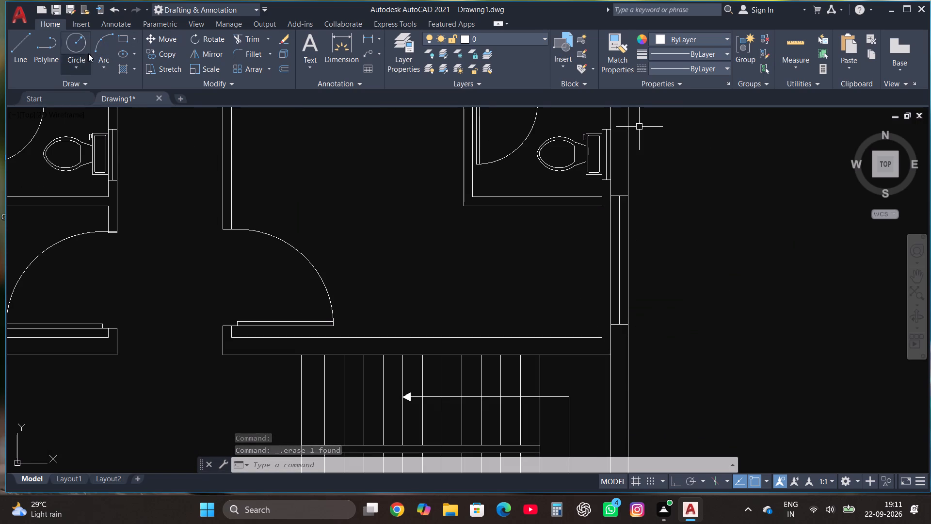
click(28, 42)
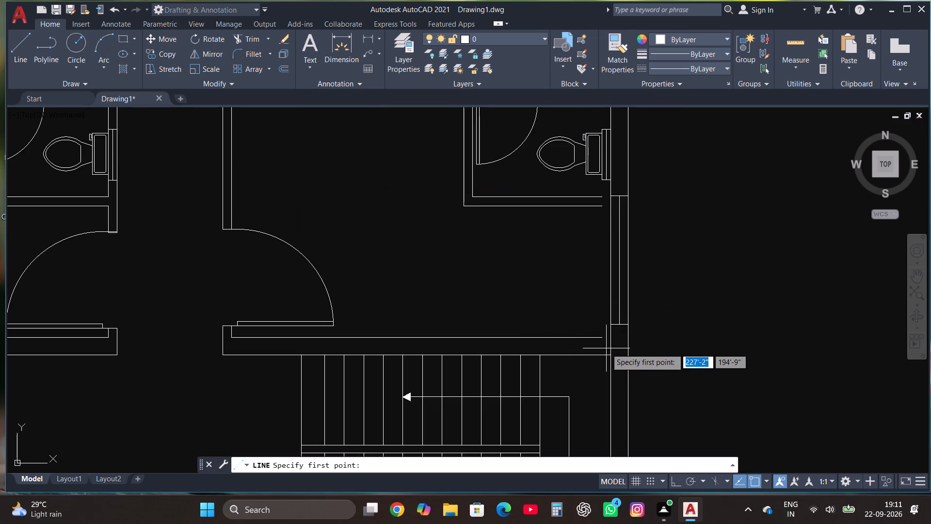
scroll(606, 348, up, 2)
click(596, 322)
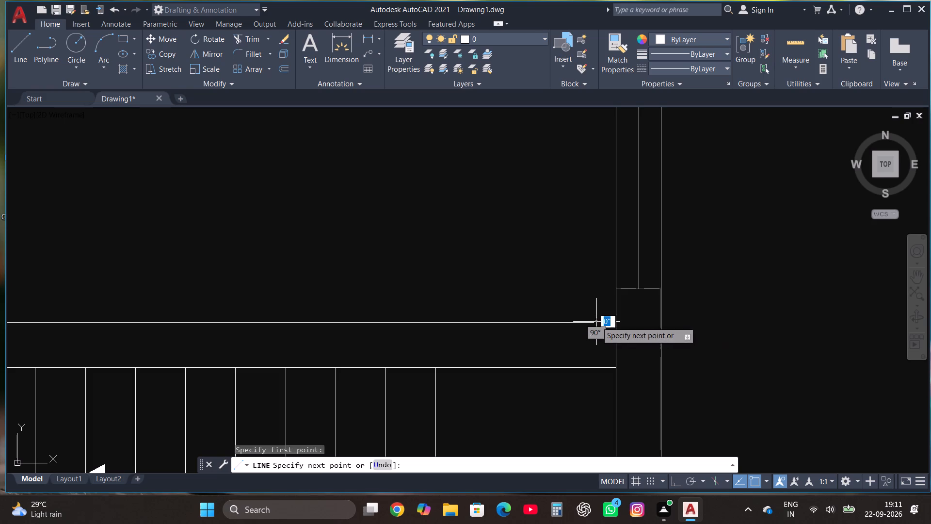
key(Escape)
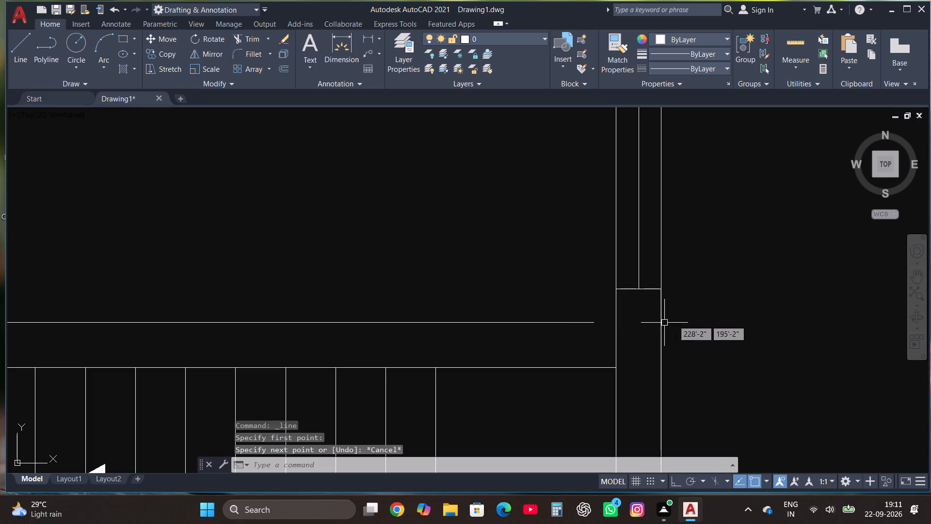
Turn on Ortho and draw a horizontal line extending the southernmost eastern unit's south wall inner face into the east wall.
click(26, 48)
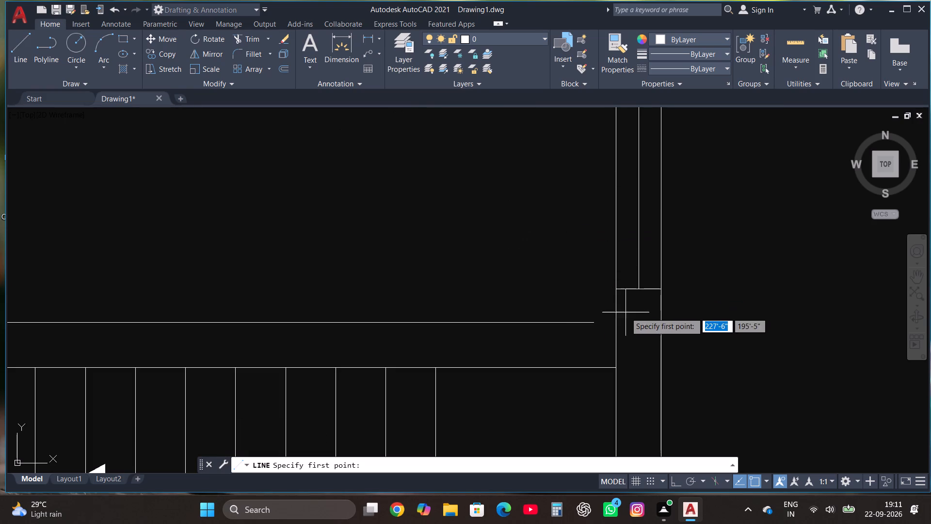
click(595, 322)
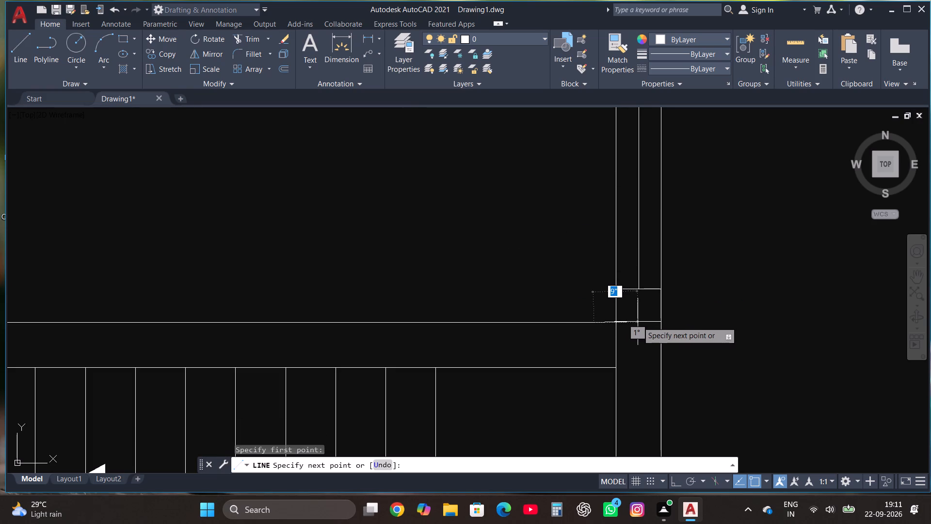
key(F8)
click(638, 322)
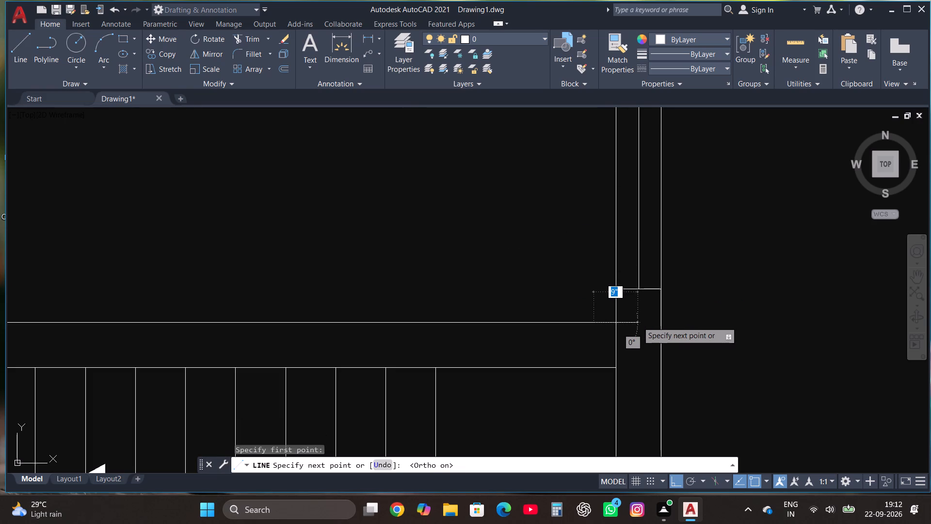
click(16, 48)
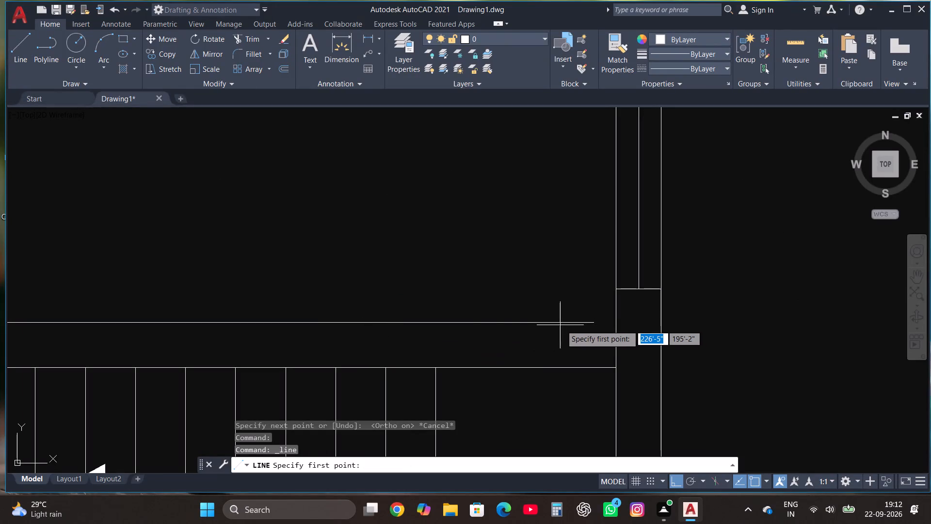
click(593, 324)
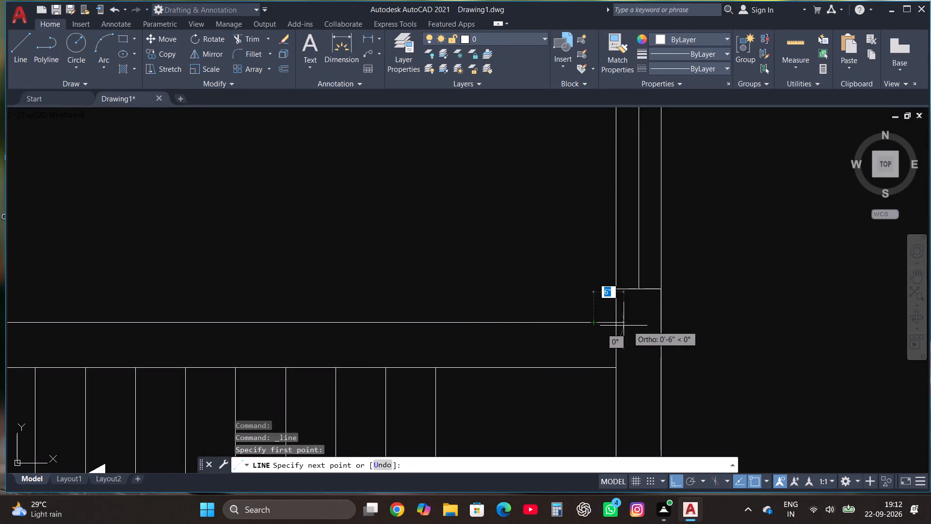
click(634, 326)
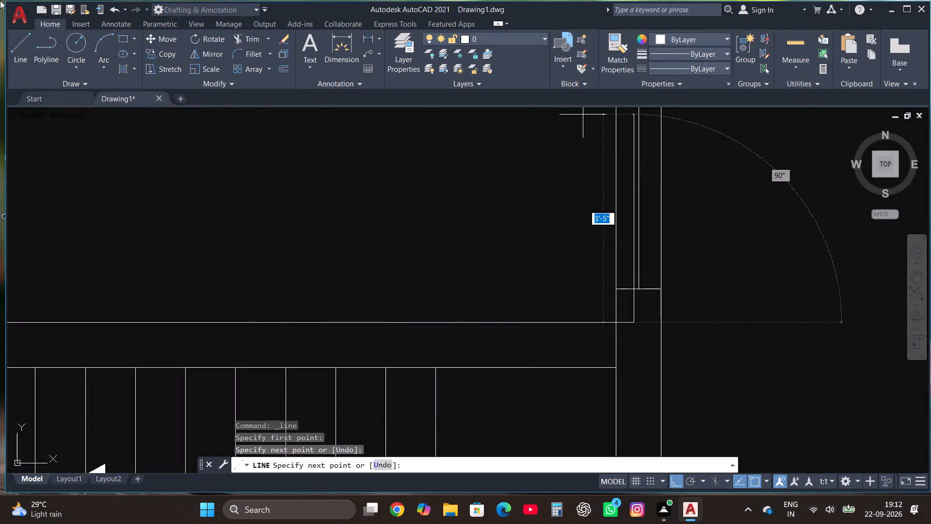
Draw horizontal lines extending both faces of the toilet's south wall into the east wall in the southernmost eastern unit.
click(32, 55)
scroll(449, 363, down, 1)
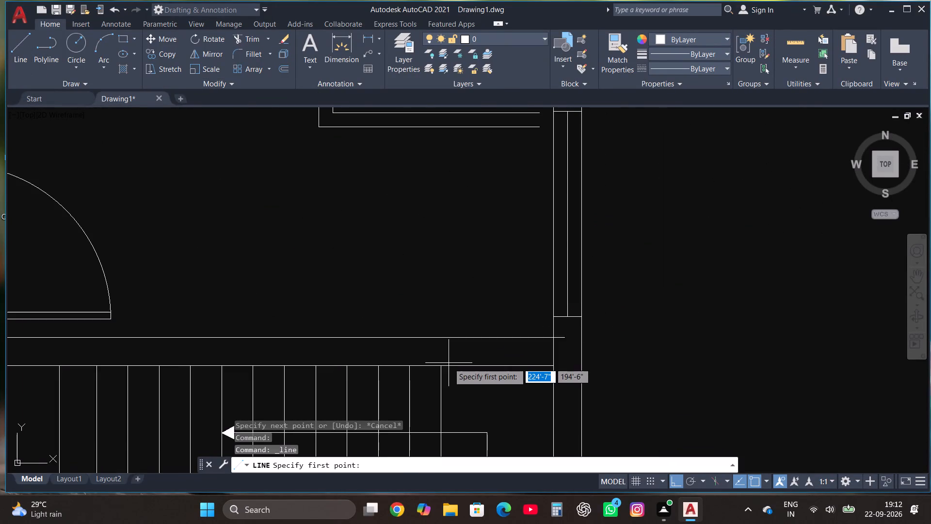
scroll(449, 366, down, 2)
scroll(476, 246, up, 3)
scroll(514, 356, up, 1)
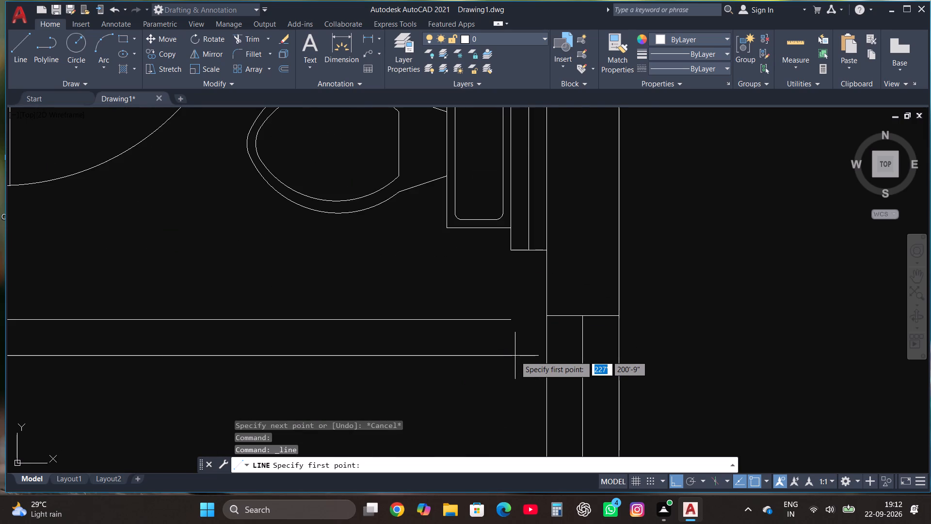
click(510, 358)
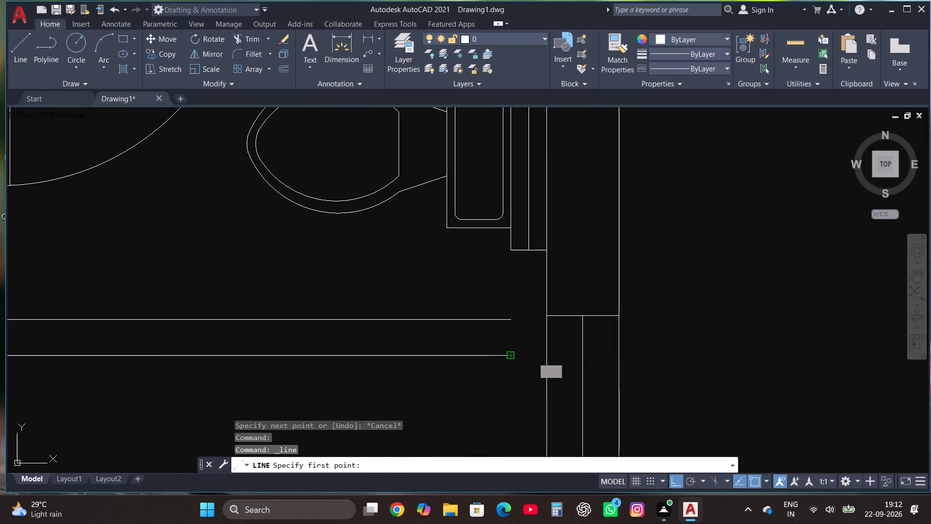
click(564, 354)
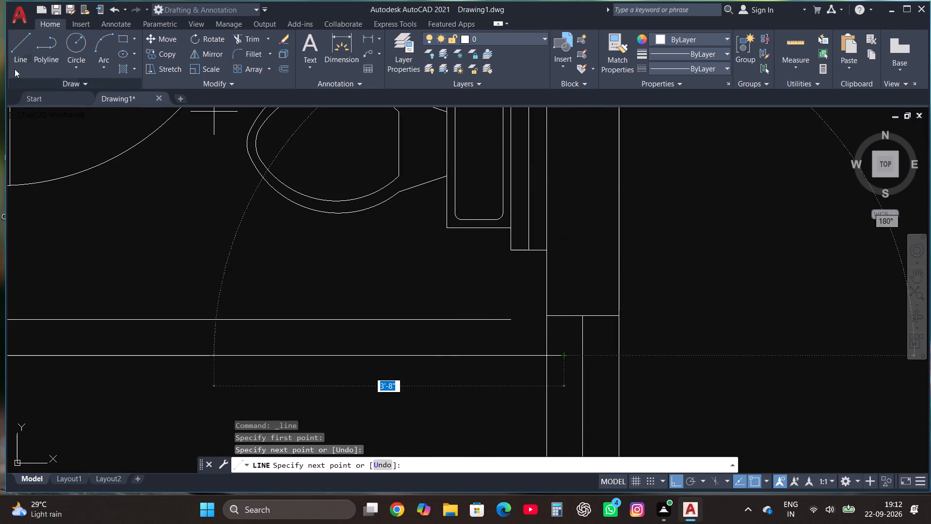
click(19, 33)
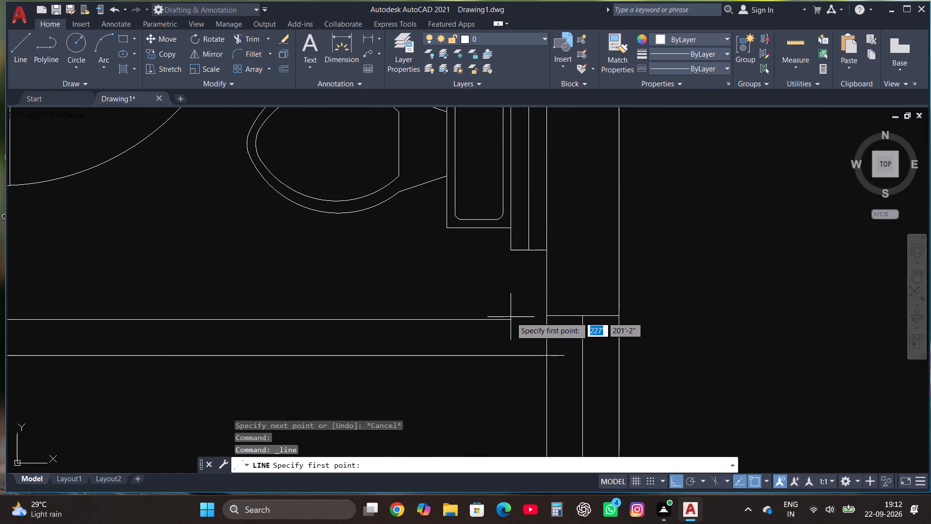
click(510, 319)
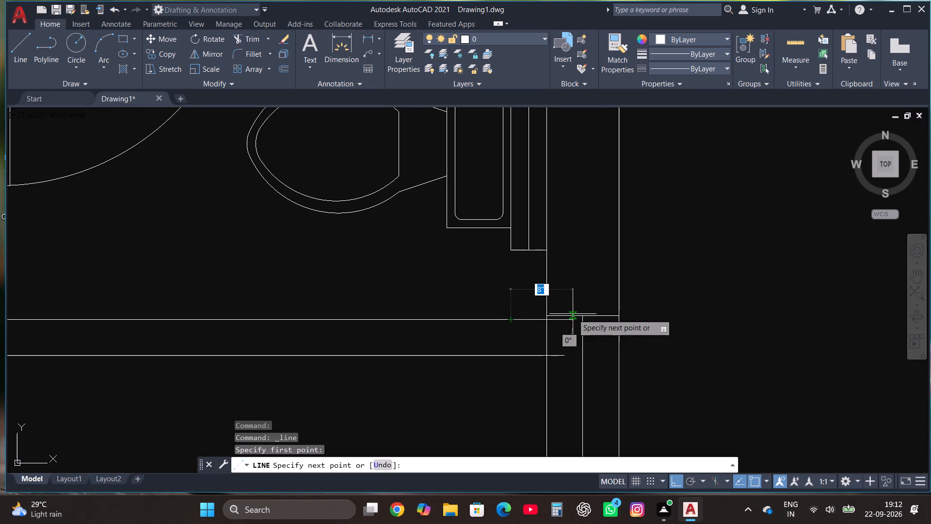
scroll(544, 321, up, 3)
click(564, 320)
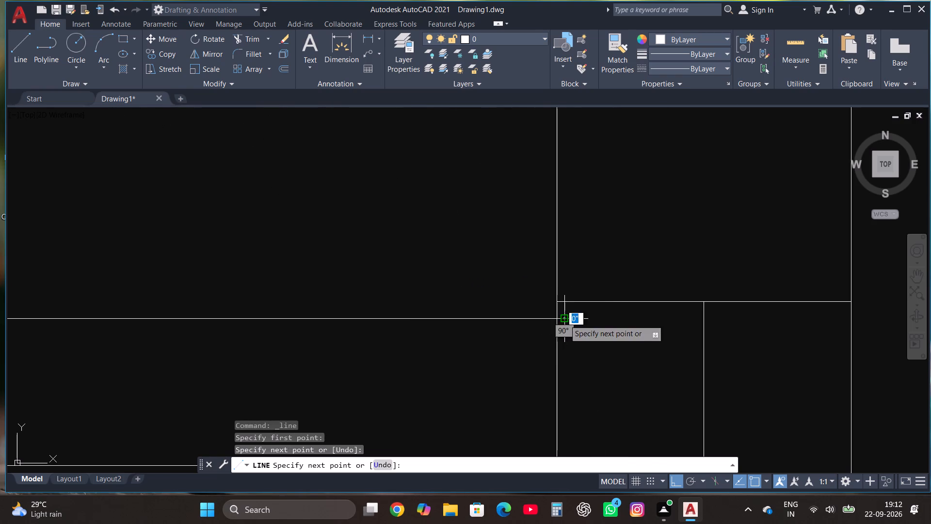
scroll(561, 364, down, 3)
Draw horizontal lines extending both faces of the toilet's north wall into the east wall in the southernmost eastern unit.
click(13, 54)
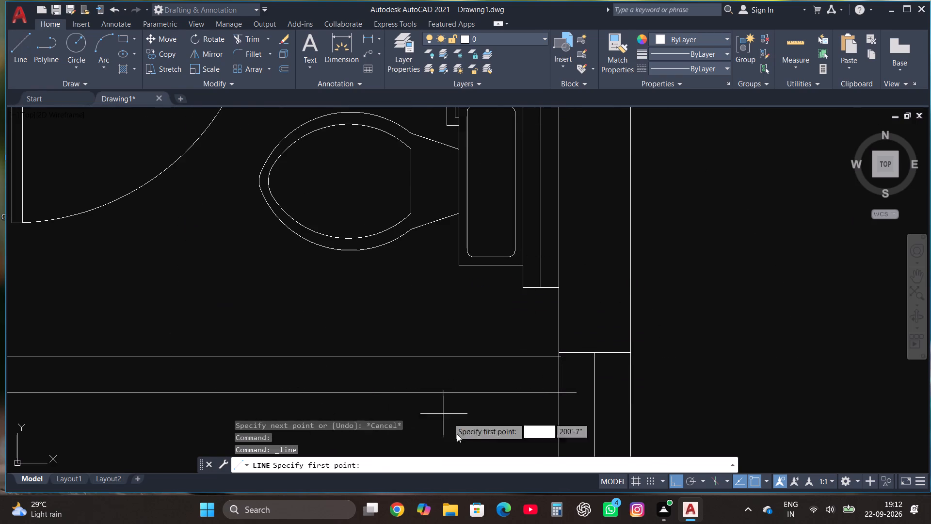
scroll(461, 438, down, 3)
scroll(473, 326, up, 3)
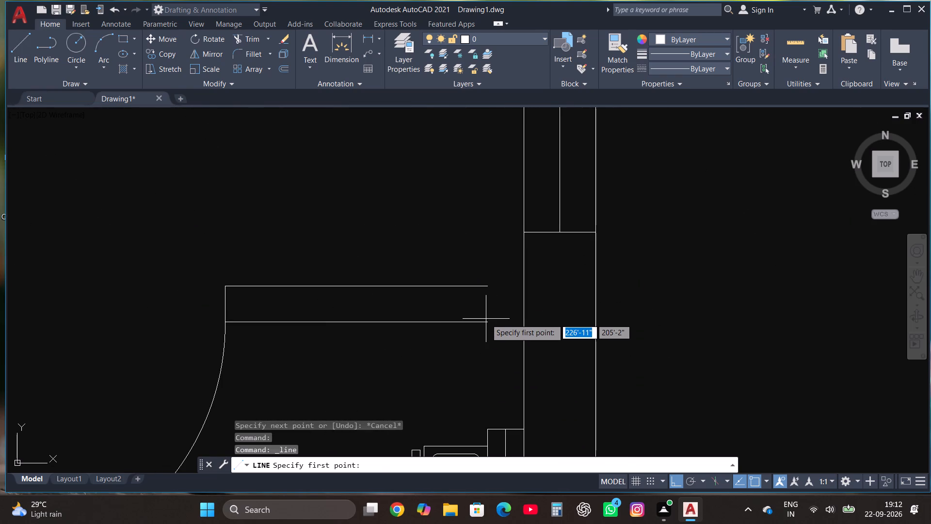
click(486, 322)
click(552, 323)
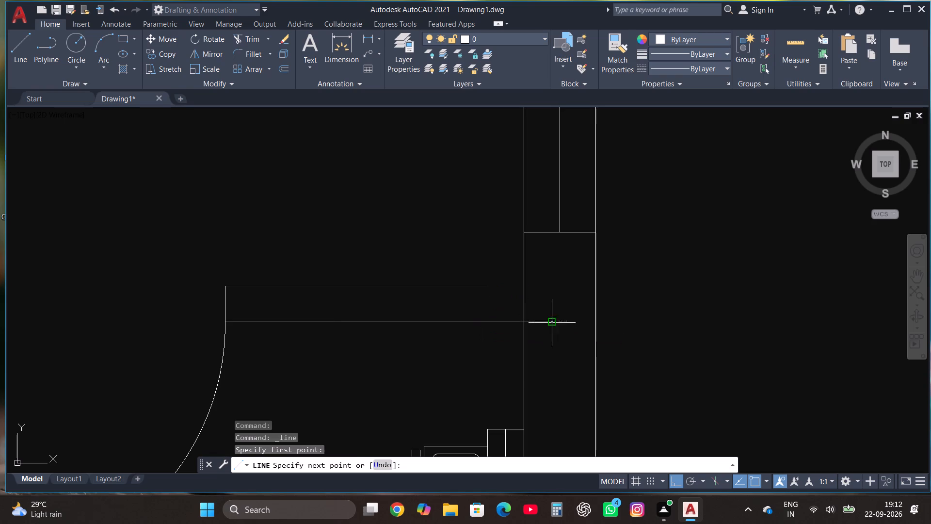
click(16, 55)
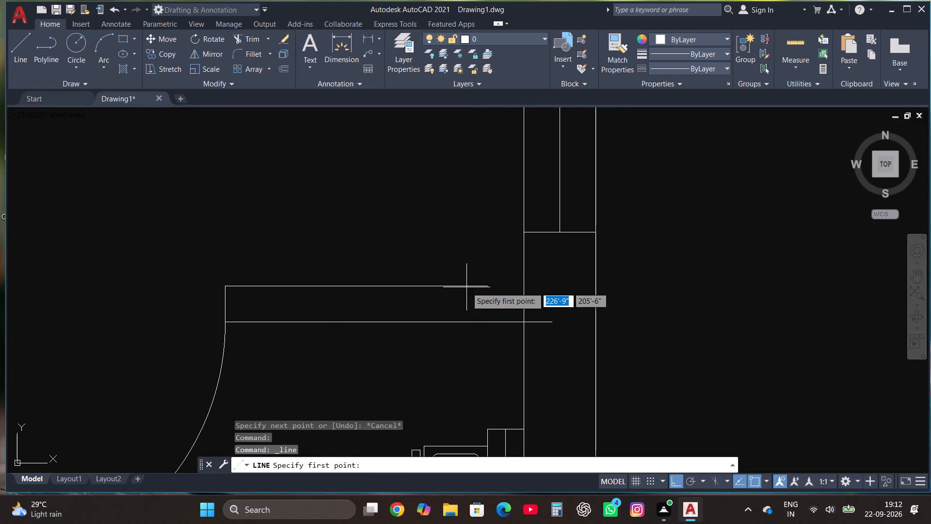
click(487, 287)
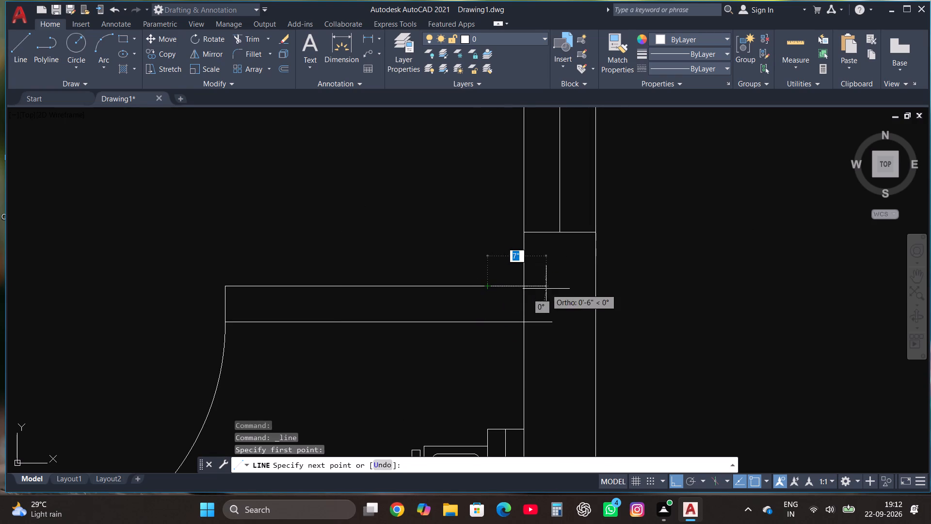
click(547, 288)
Draw a horizontal line extending the south wall's inner face into the east wall in the eastern unit third from the north.
click(17, 43)
scroll(364, 320, down, 2)
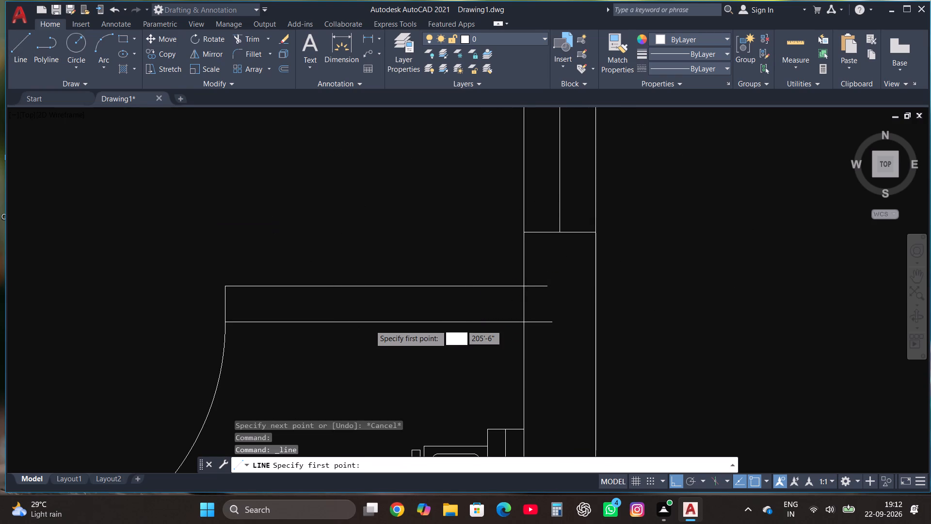
scroll(371, 326, down, 4)
scroll(372, 235, up, 5)
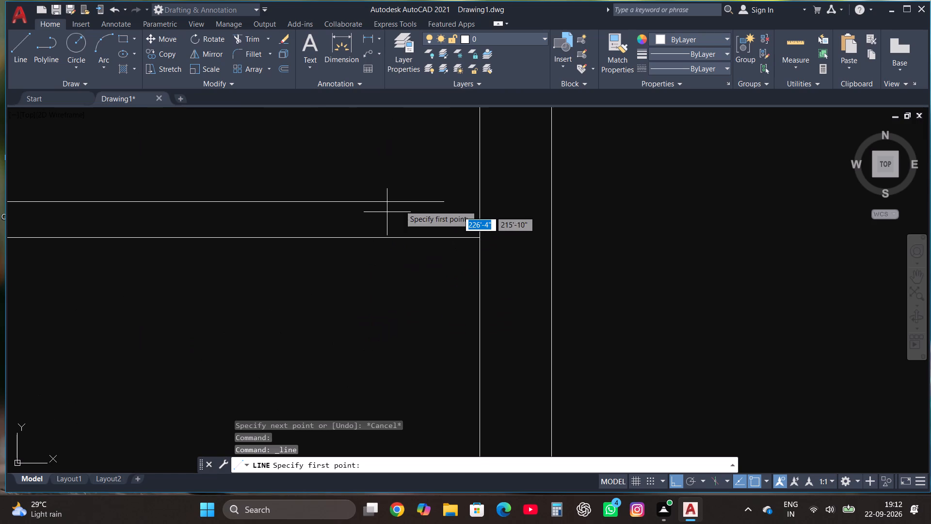
click(441, 201)
click(510, 200)
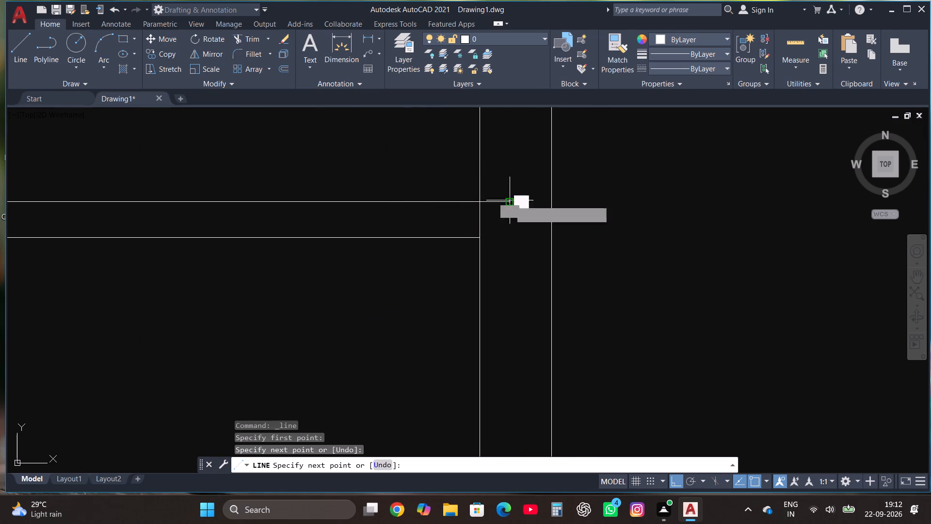
scroll(455, 318, down, 2)
Draw horizontal lines extending both faces of the toilet's south wall into the east wall in the eastern unit third from the north.
click(7, 52)
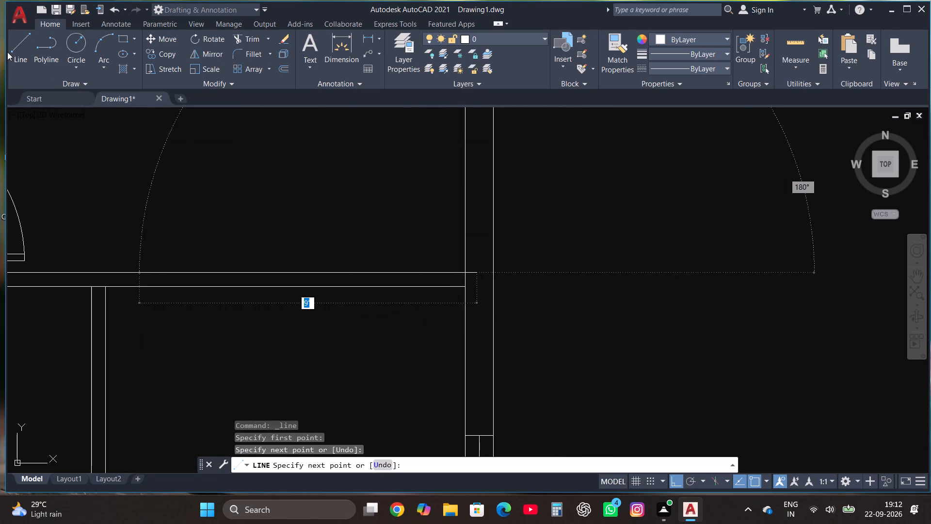
scroll(364, 371, down, 3)
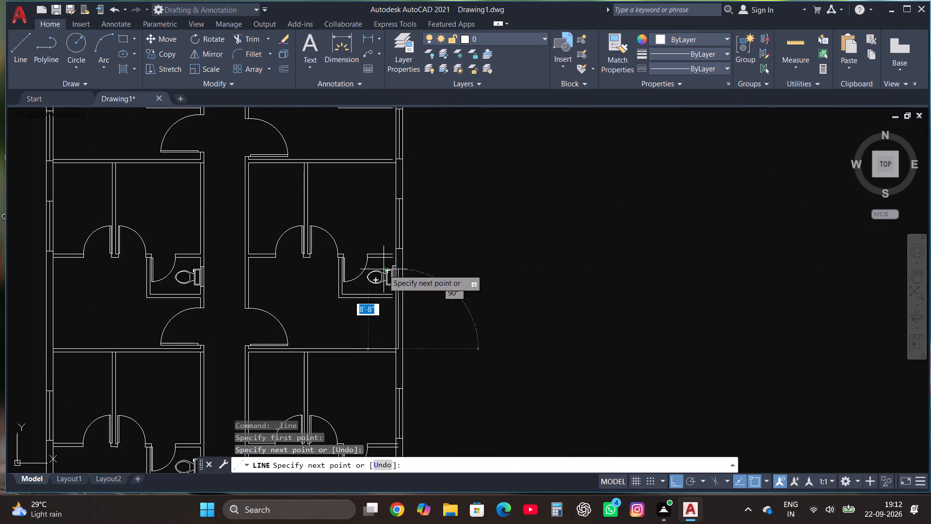
click(20, 48)
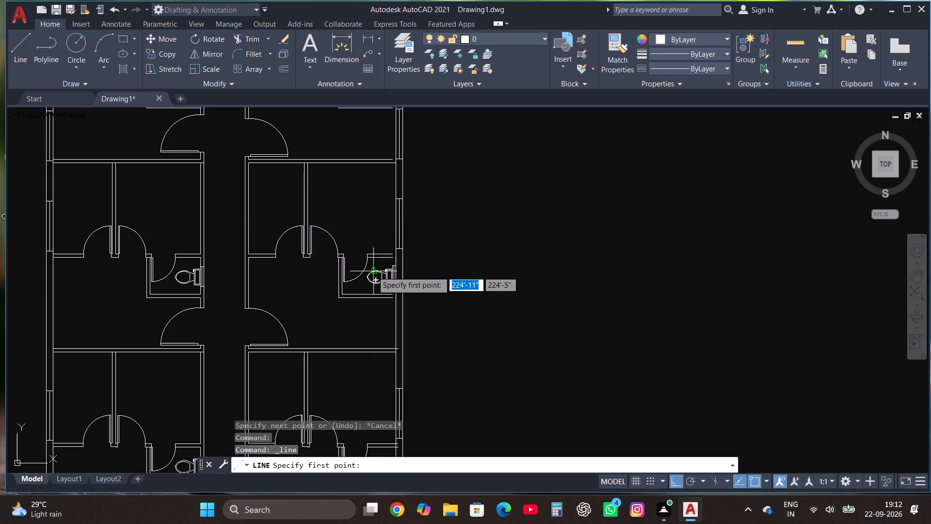
scroll(372, 271, up, 2)
scroll(430, 356, up, 3)
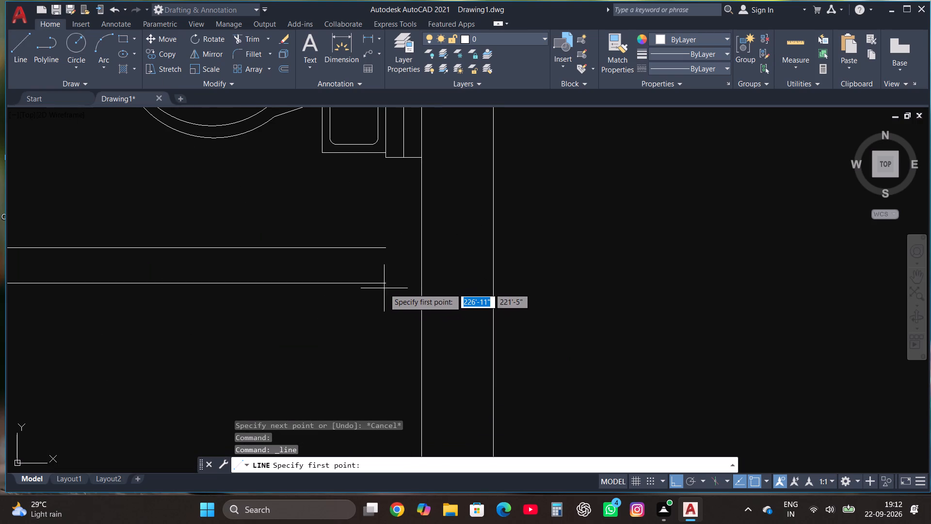
click(382, 283)
click(470, 290)
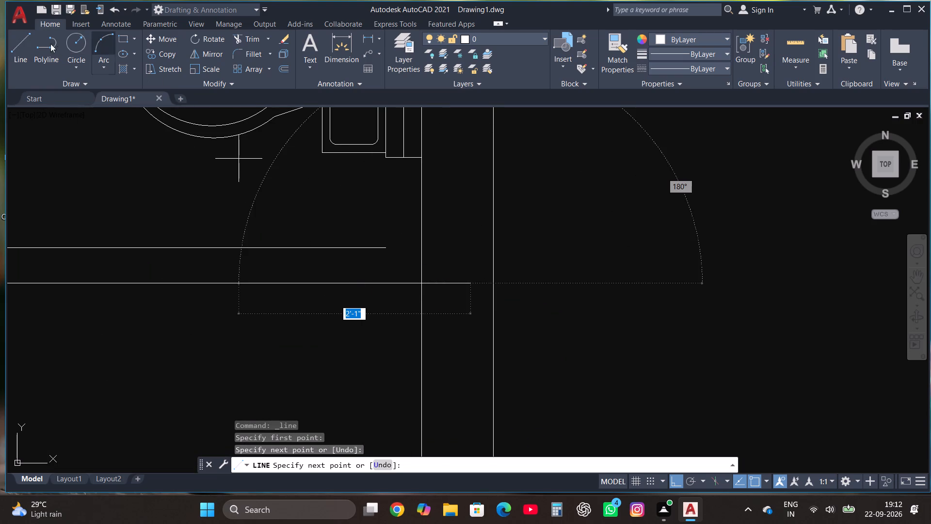
click(25, 50)
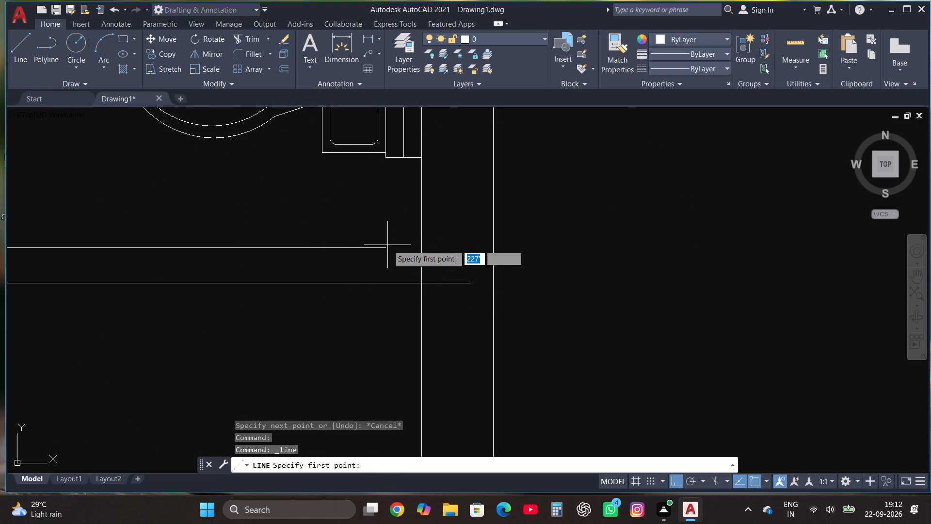
click(387, 246)
click(459, 247)
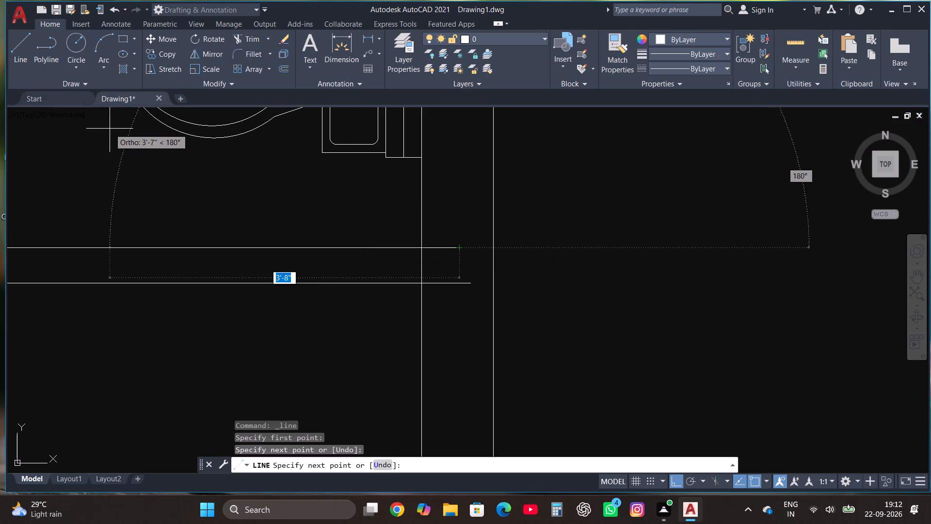
Draw horizontal lines extending both faces of the toilet's north wall into the east wall in the eastern unit third from the north.
click(15, 50)
scroll(255, 344, down, 4)
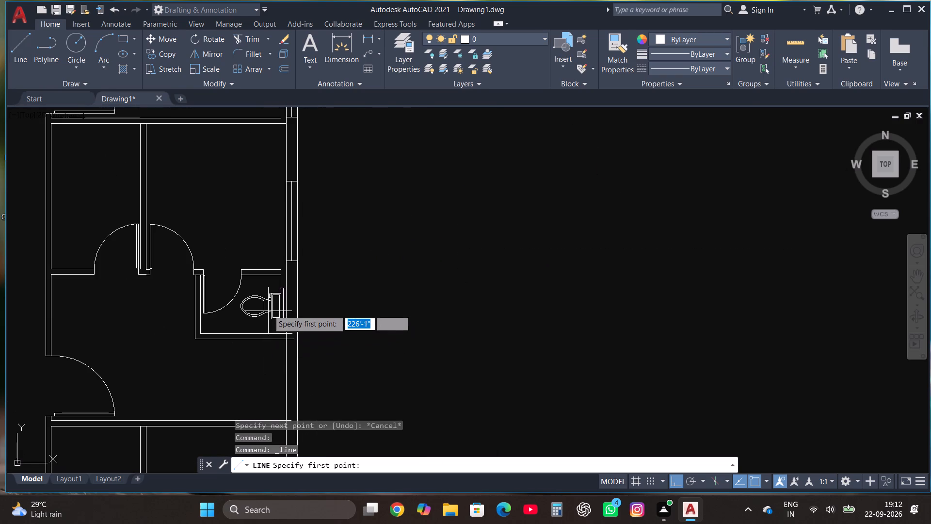
scroll(278, 265, up, 3)
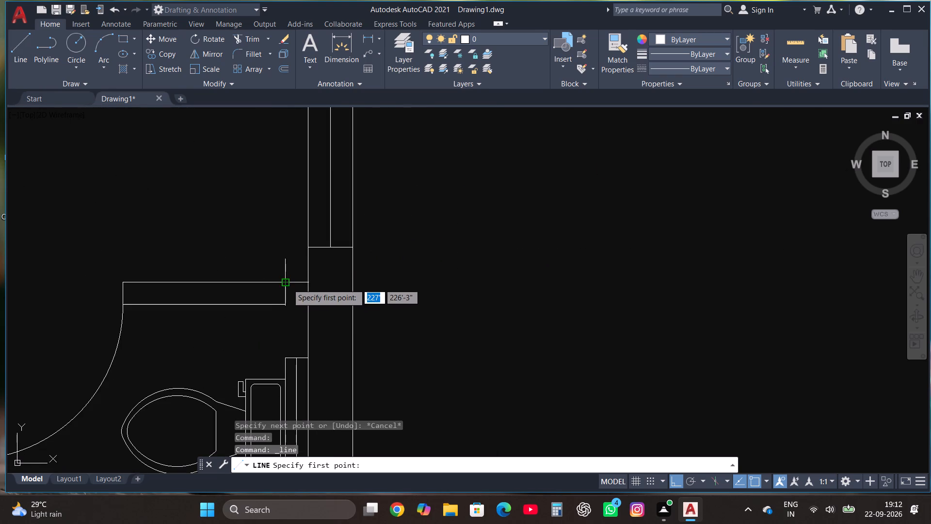
click(288, 284)
click(335, 282)
scroll(335, 282, up, 1)
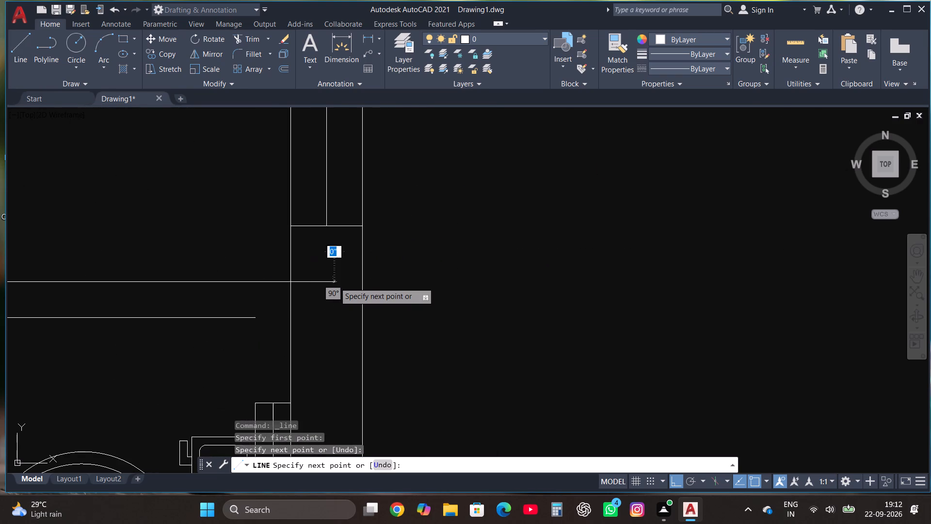
click(19, 54)
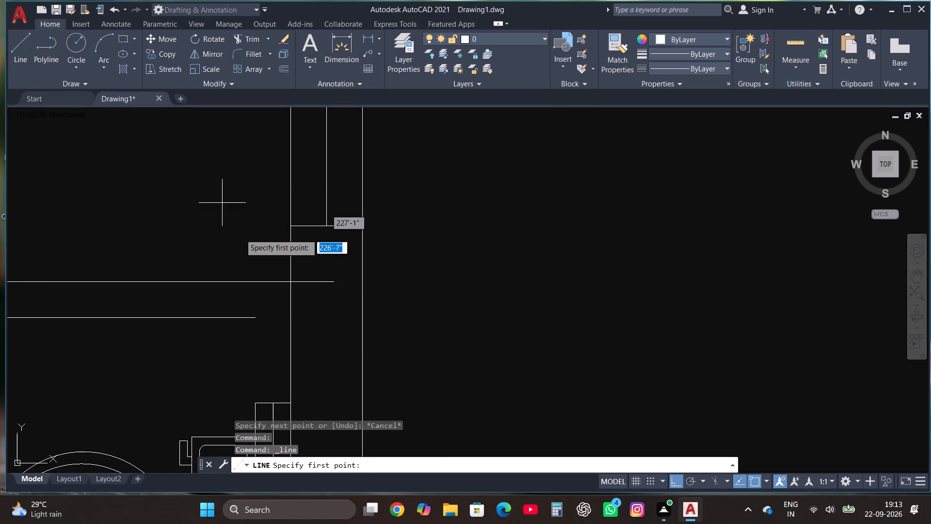
click(254, 319)
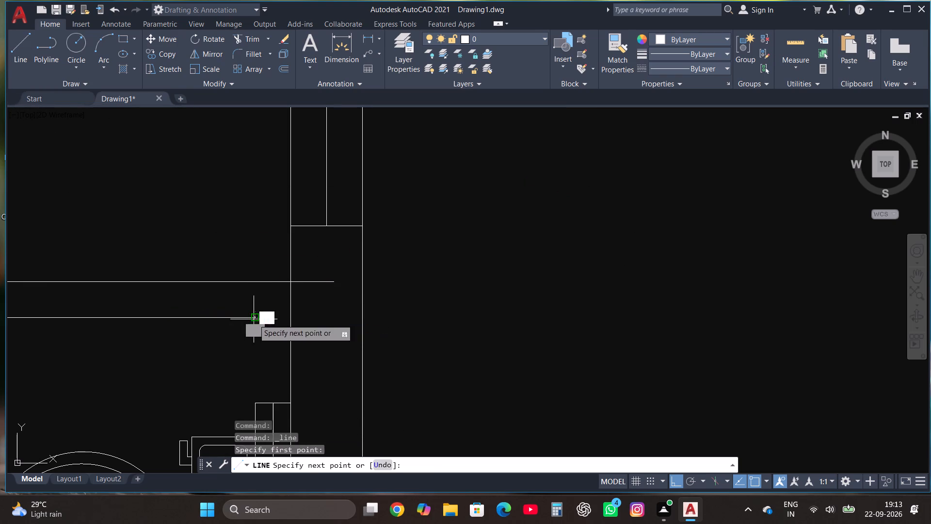
click(322, 319)
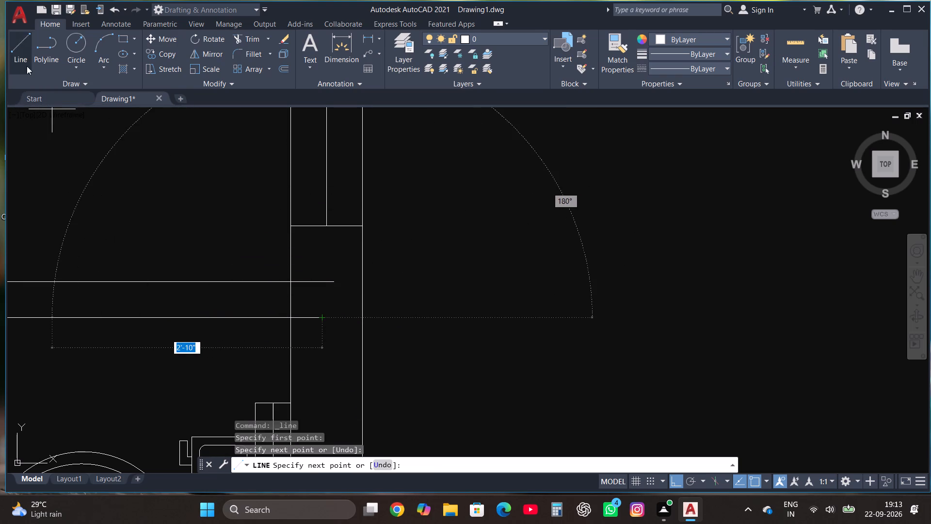
Draw a horizontal line extending the south wall's inner face into the east wall in the eastern unit second from the north.
click(23, 58)
scroll(530, 379, down, 5)
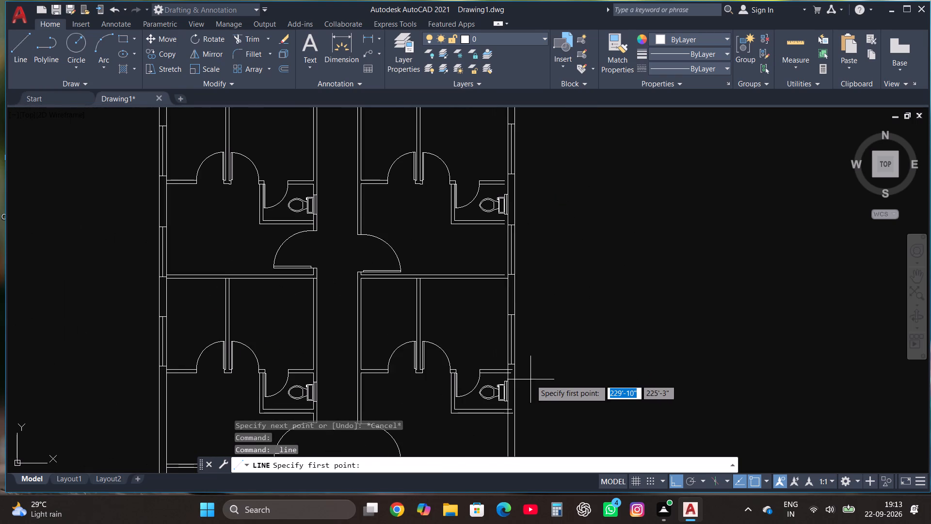
scroll(511, 274, up, 3)
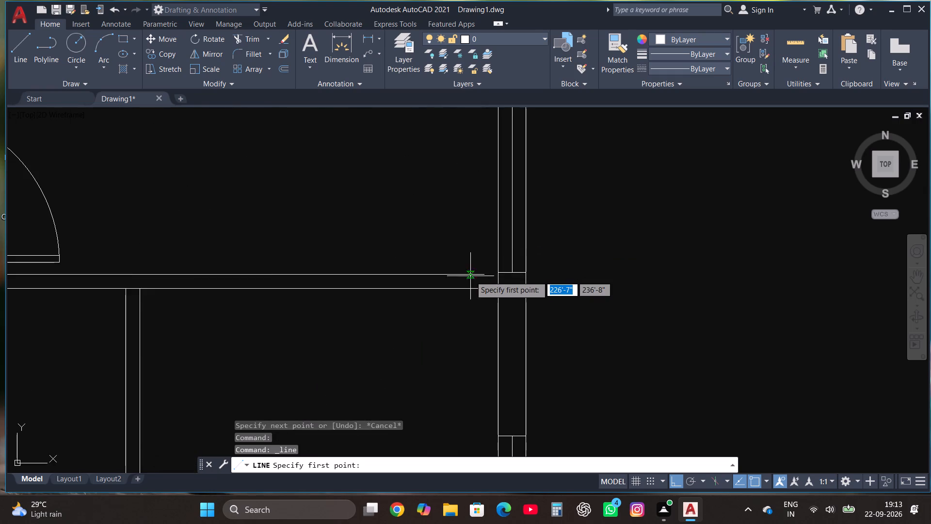
scroll(470, 276, up, 2)
click(503, 273)
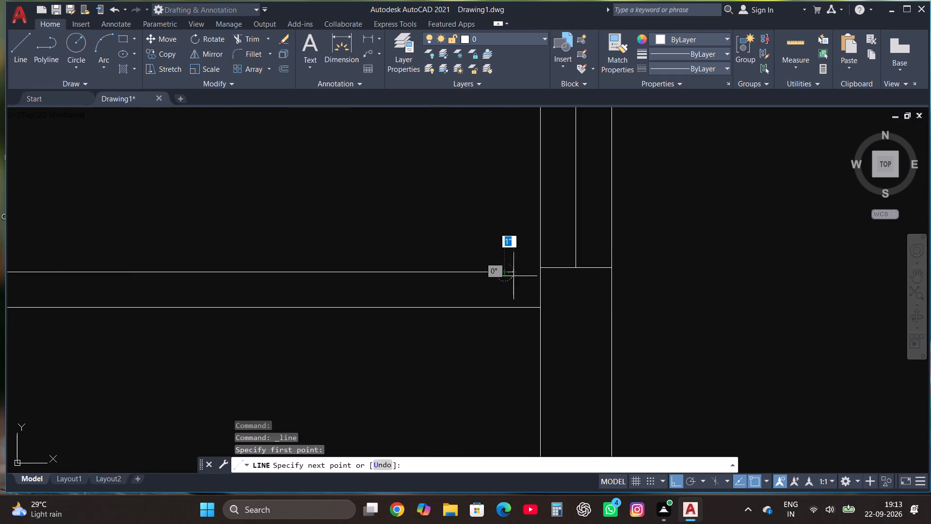
click(555, 281)
Draw a horizontal line extending the south face of the toilet's south wall into the east wall in the eastern unit second from the north.
click(9, 47)
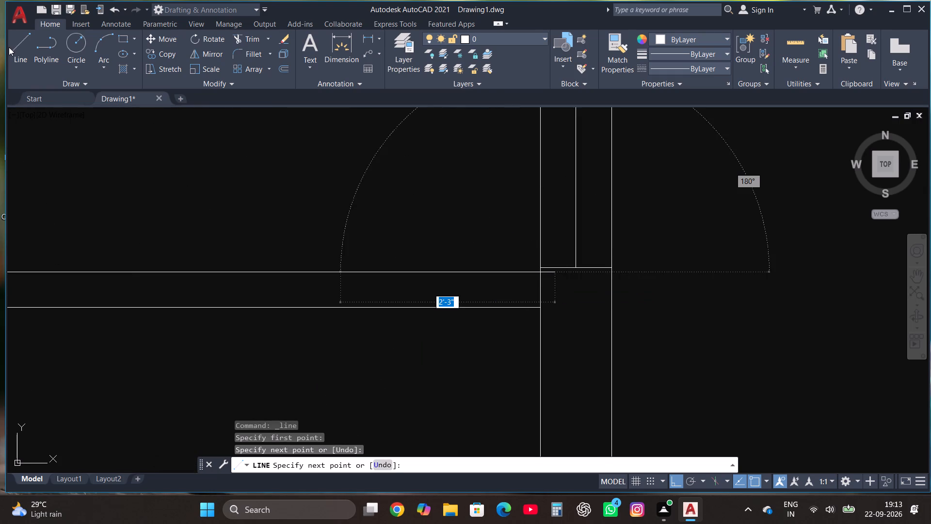
click(22, 59)
scroll(262, 292, down, 1)
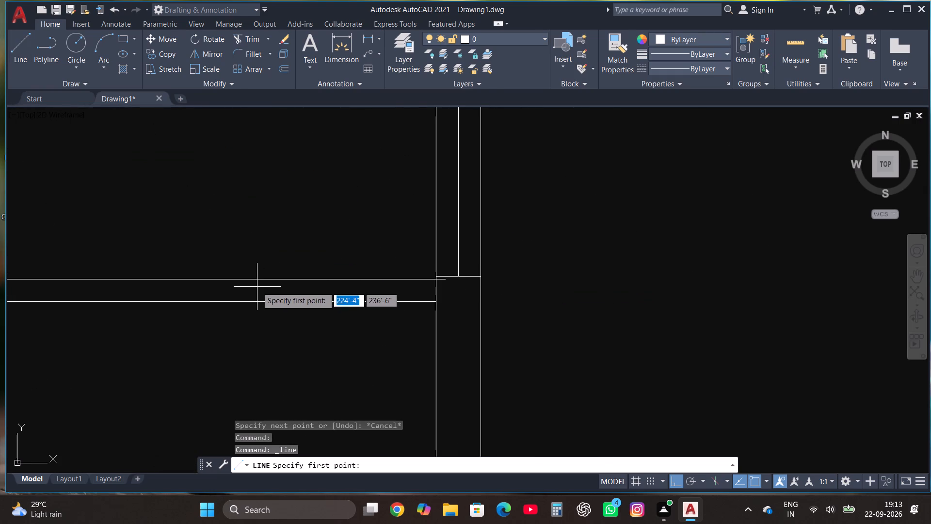
scroll(277, 347, down, 1)
click(23, 54)
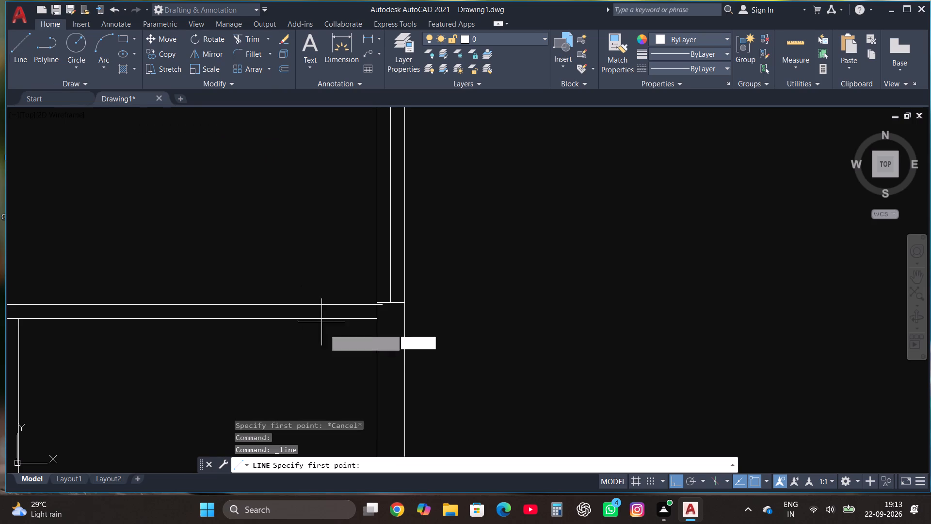
scroll(344, 360, down, 2)
scroll(353, 249, up, 5)
click(339, 330)
click(423, 332)
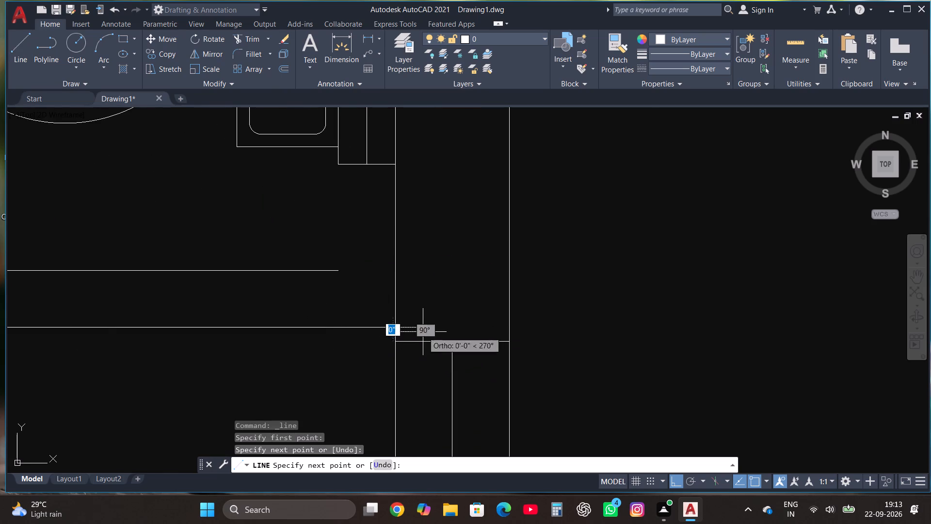
Draw a horizontal line extending the north face of the toilet's south wall into the east wall in the eastern unit second from the north.
click(15, 38)
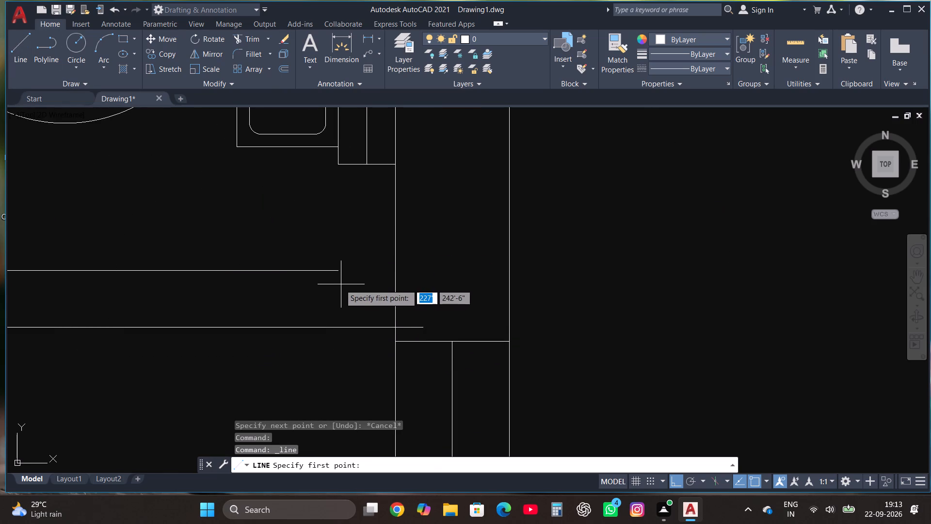
click(338, 270)
click(414, 270)
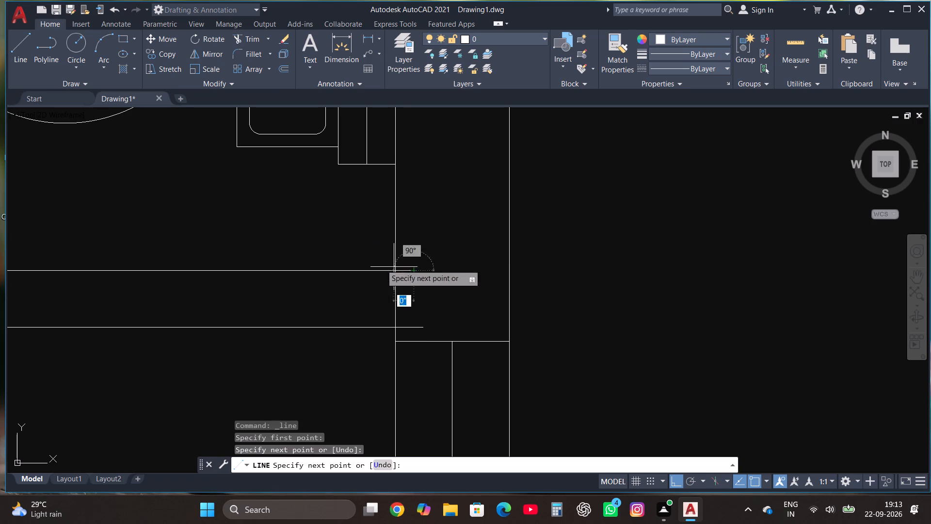
Draw horizontal lines extending both faces of the toilet's north wall into the east wall in the eastern unit second from the north.
click(16, 50)
scroll(511, 331, down, 3)
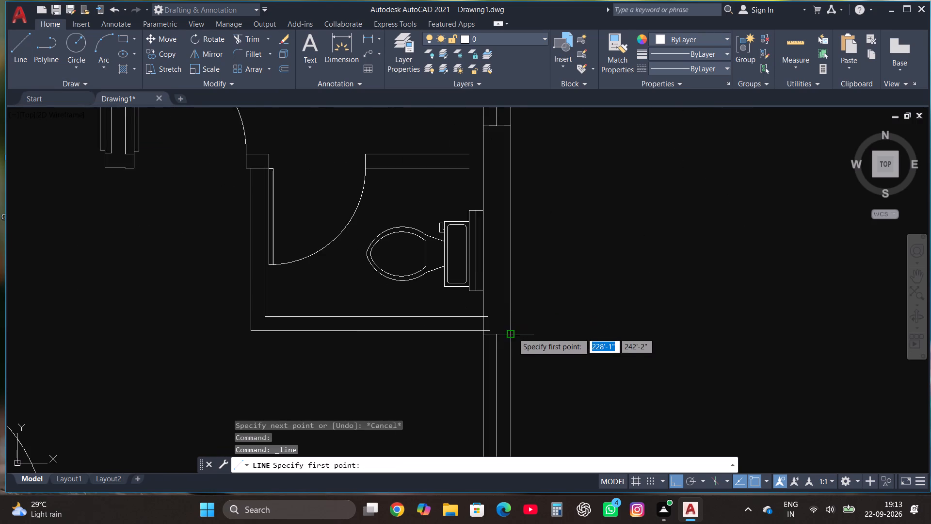
scroll(515, 349, down, 1)
scroll(490, 222, up, 3)
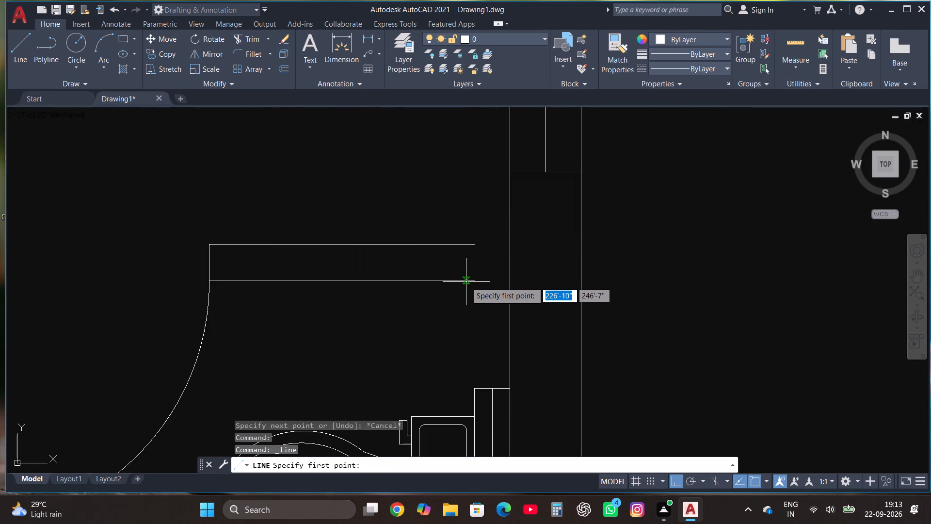
click(472, 280)
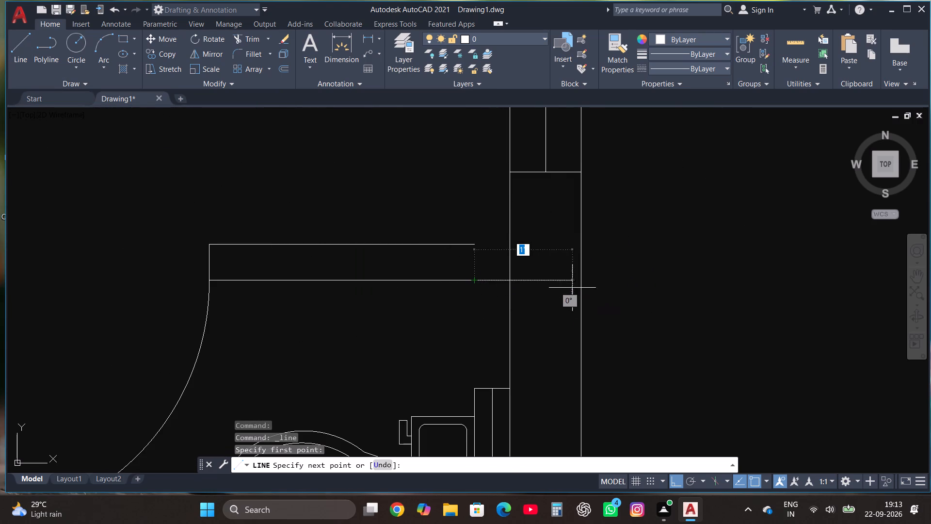
click(546, 293)
click(24, 56)
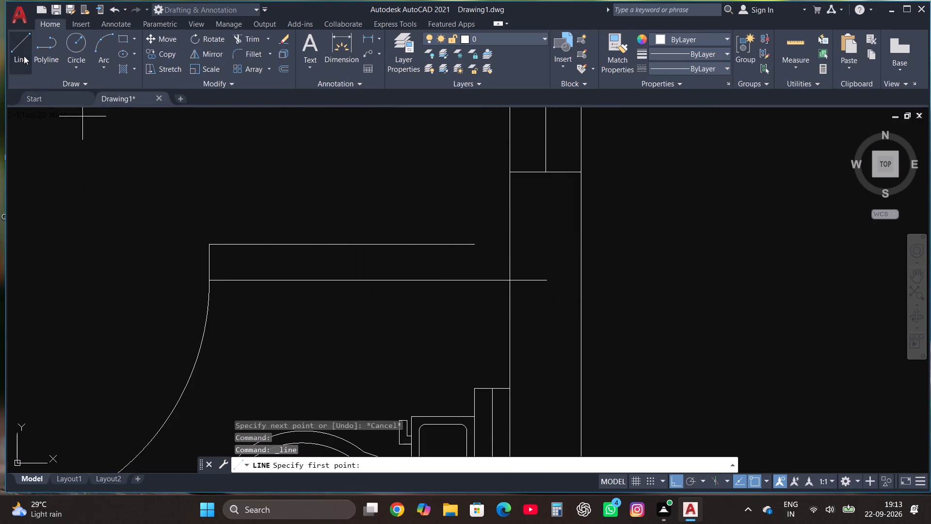
click(473, 245)
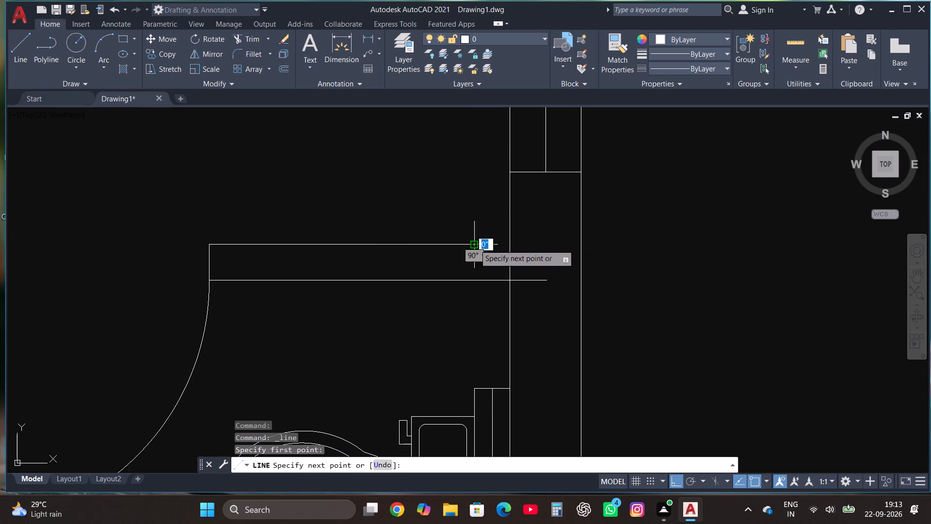
click(539, 245)
scroll(159, 355, down, 3)
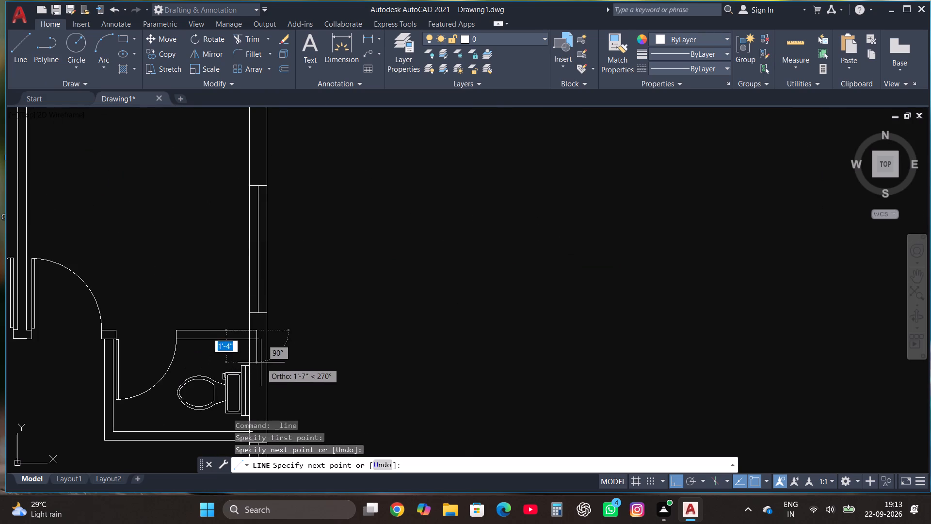
scroll(265, 365, down, 3)
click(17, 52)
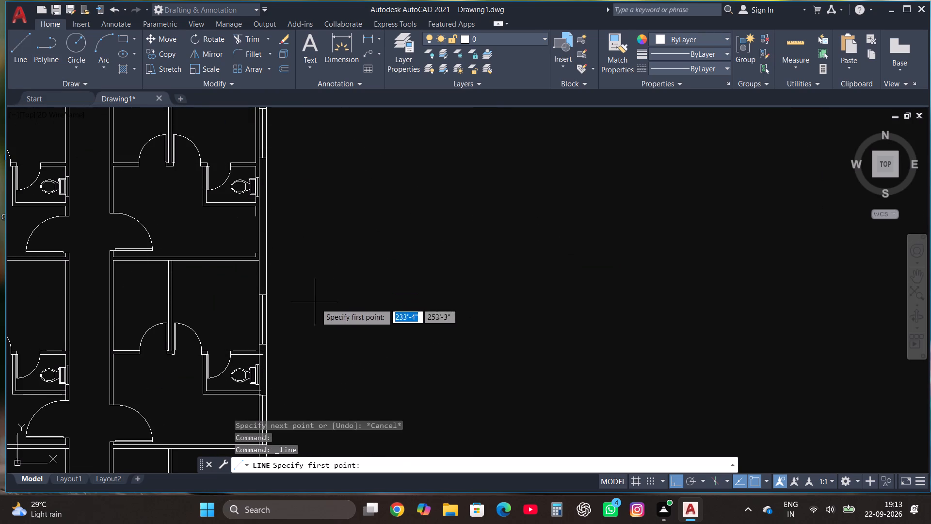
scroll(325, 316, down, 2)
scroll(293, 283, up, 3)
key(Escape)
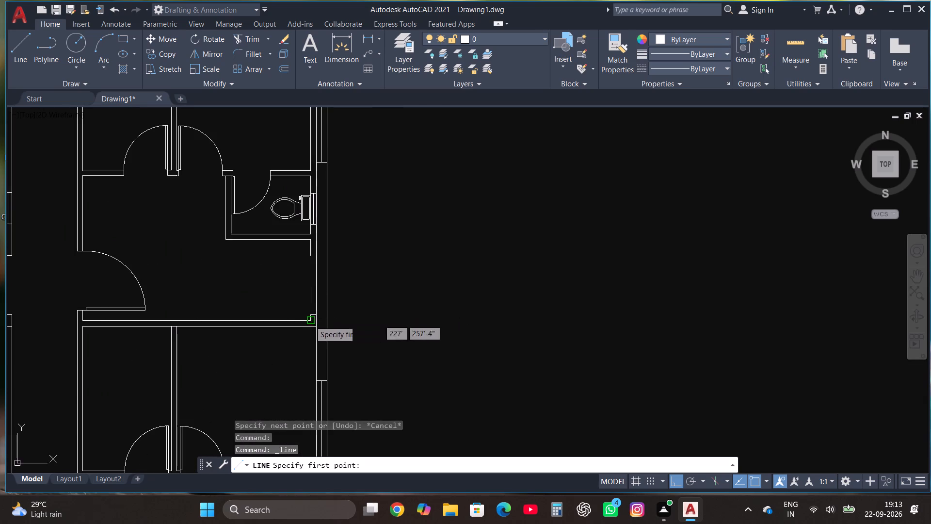
Erase the short vertical and horizontal leftover segments at the south wall's east end in the northernmost eastern unit.
click(310, 321)
scroll(310, 321, up, 5)
key(Escape)
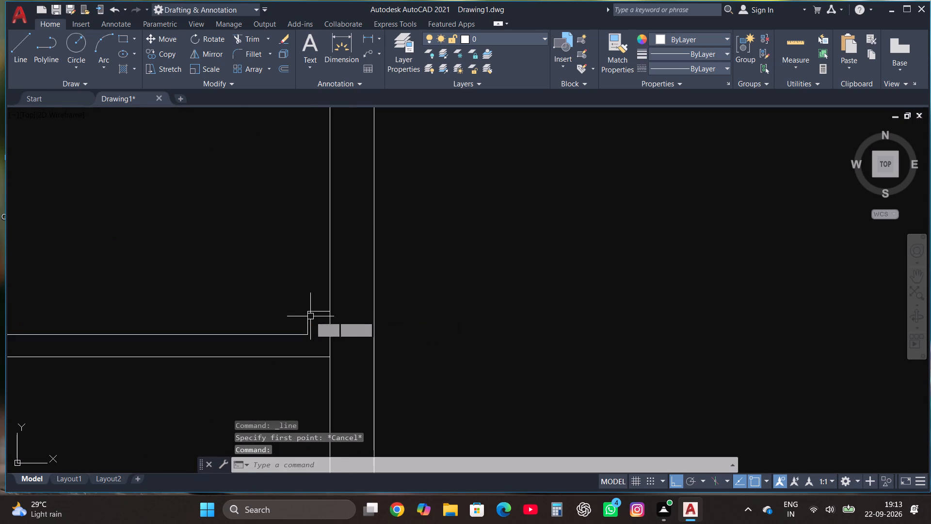
click(310, 316)
key(Delete)
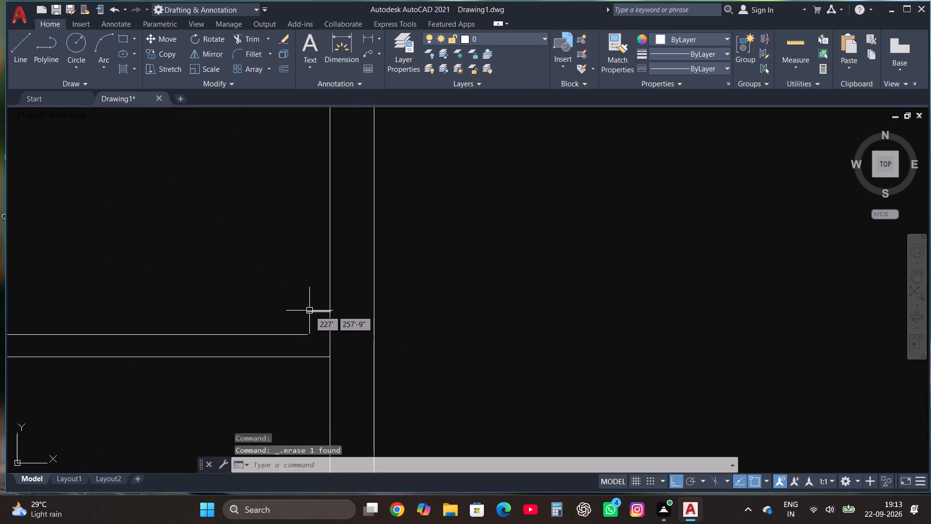
click(310, 311)
key(Delete)
scroll(310, 314, down, 4)
scroll(306, 260, up, 2)
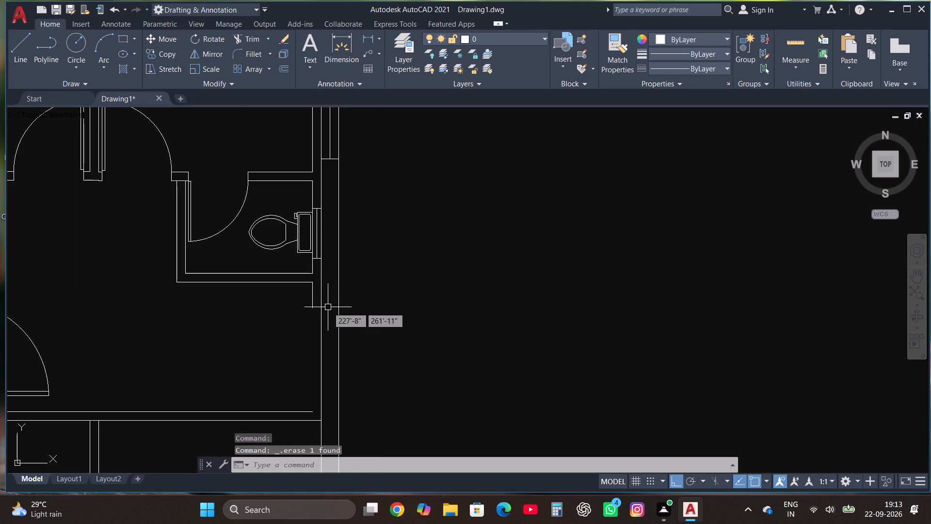
Erase the three leftover vertical wall lines just inside the east exterior wall, around the top unit's toilet and adjoining bedroom.
click(311, 297)
scroll(313, 277, up, 1)
key(Delete)
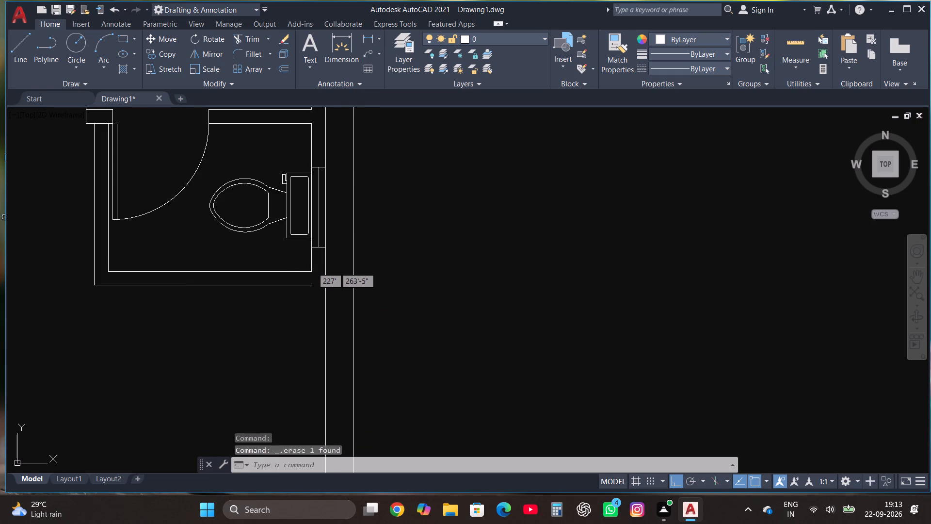
click(312, 267)
key(Delete)
scroll(315, 295, down, 2)
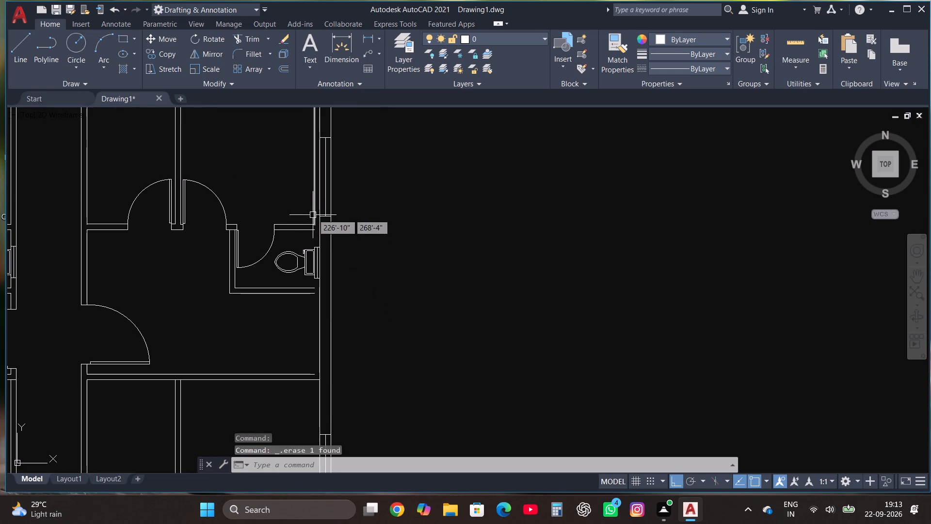
click(313, 214)
key(Delete)
Extend both lines of the top unit's upper toilet wall with Line segments crossing the inner face of the east exterior wall.
scroll(391, 282, down, 3)
scroll(378, 261, up, 2)
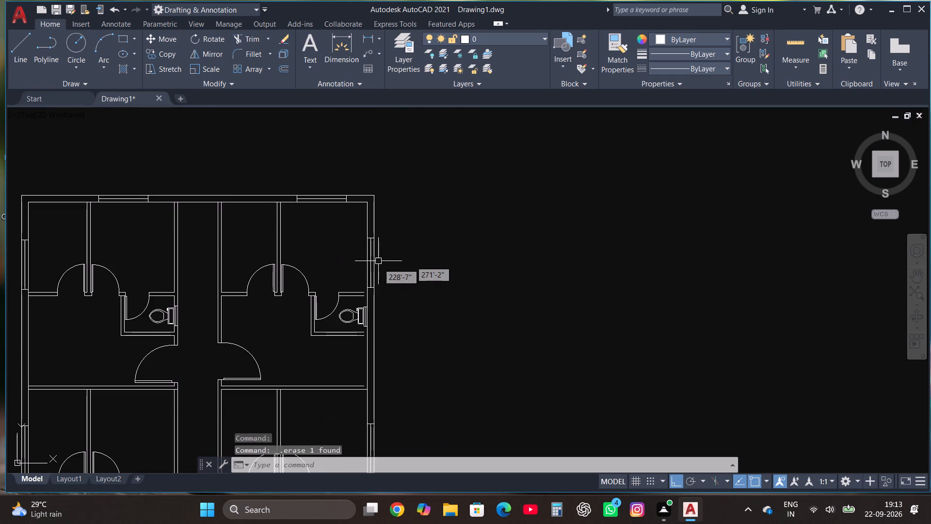
scroll(370, 301, up, 2)
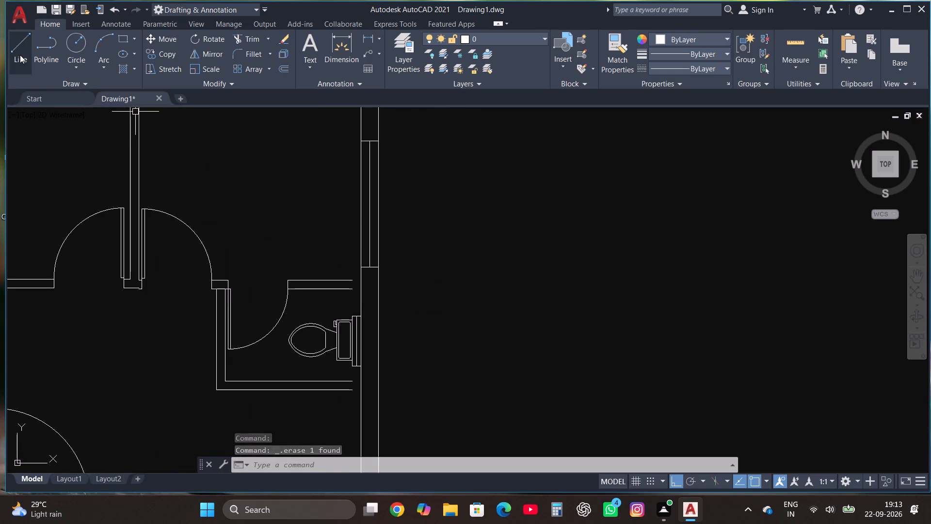
click(20, 55)
scroll(365, 280, up, 3)
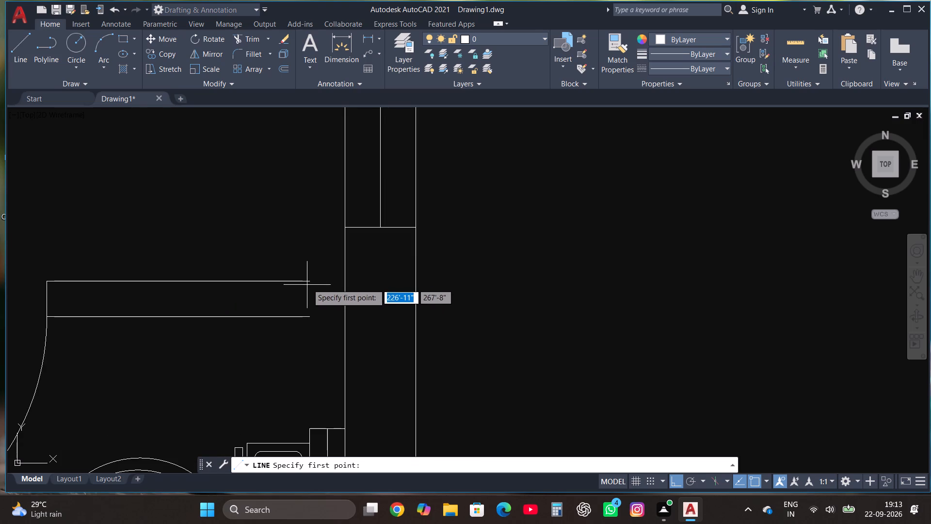
click(312, 280)
click(379, 271)
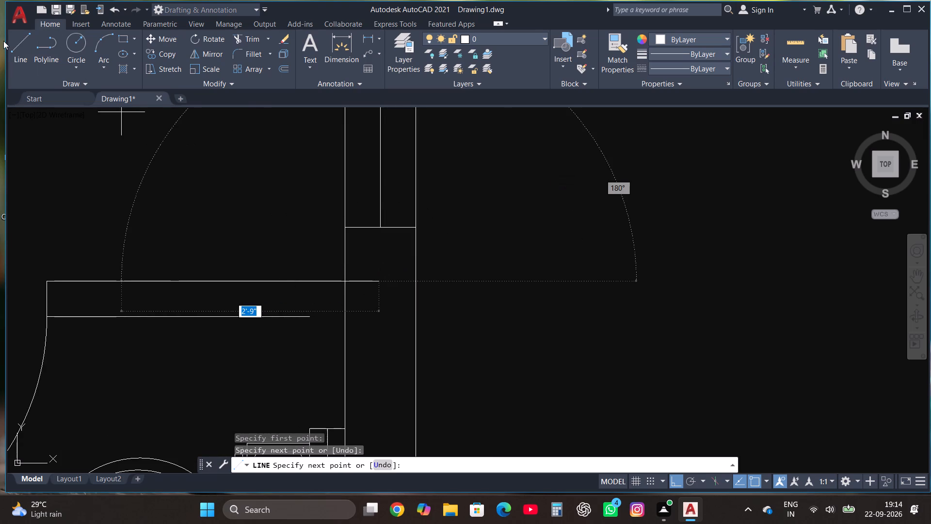
click(9, 42)
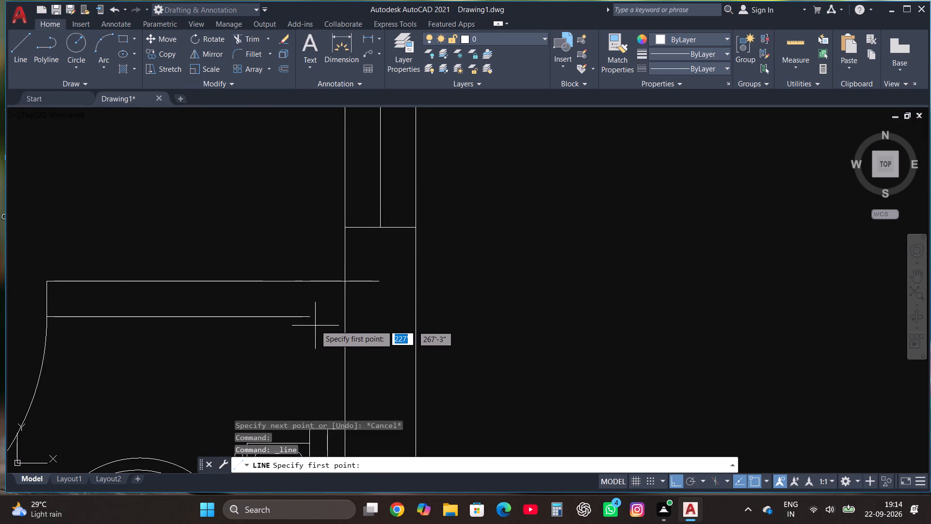
click(310, 316)
click(373, 314)
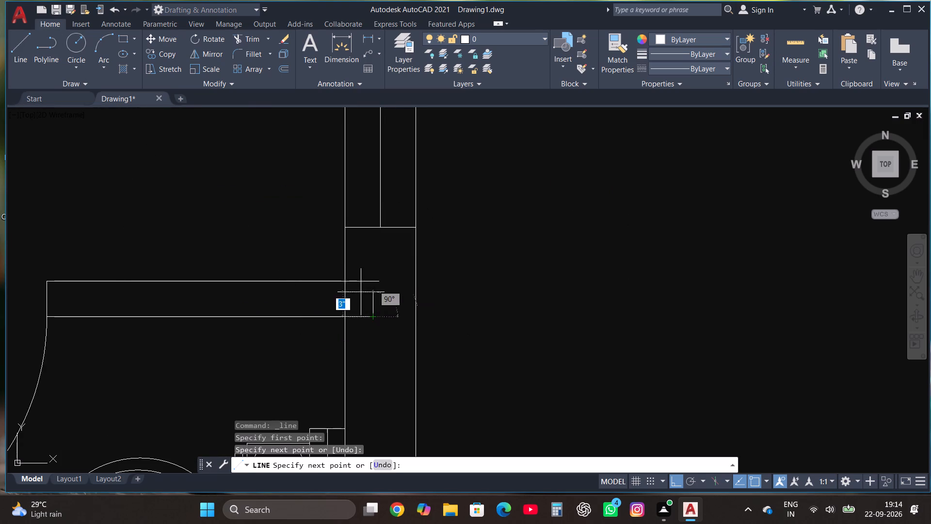
Extend both lines of the top unit's lower toilet wall past the exterior wall's inner face, the outer one by about 10".
click(18, 52)
scroll(370, 339, down, 3)
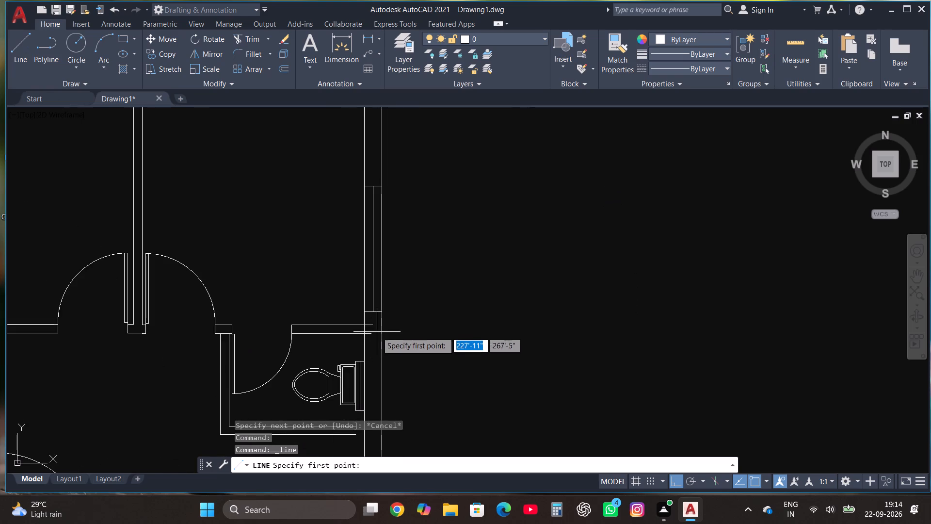
scroll(382, 298, down, 1)
scroll(355, 376, up, 3)
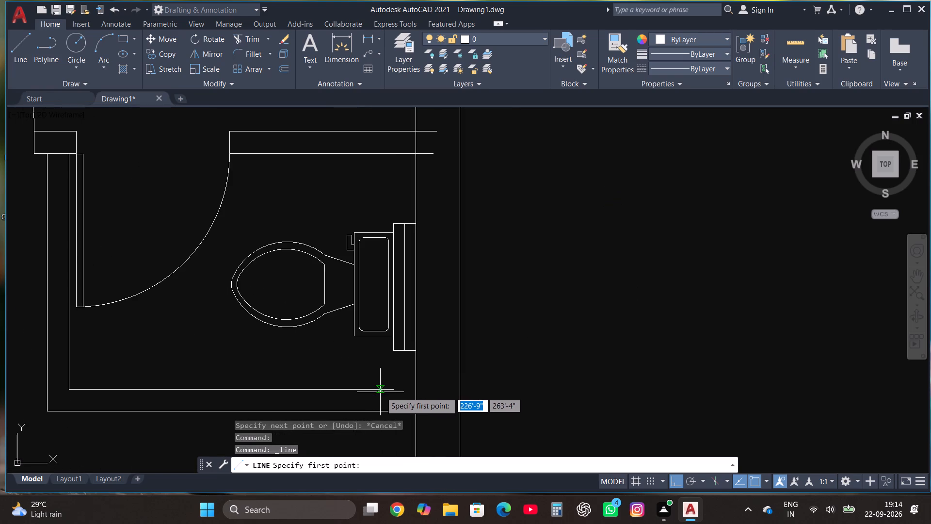
click(393, 390)
click(435, 394)
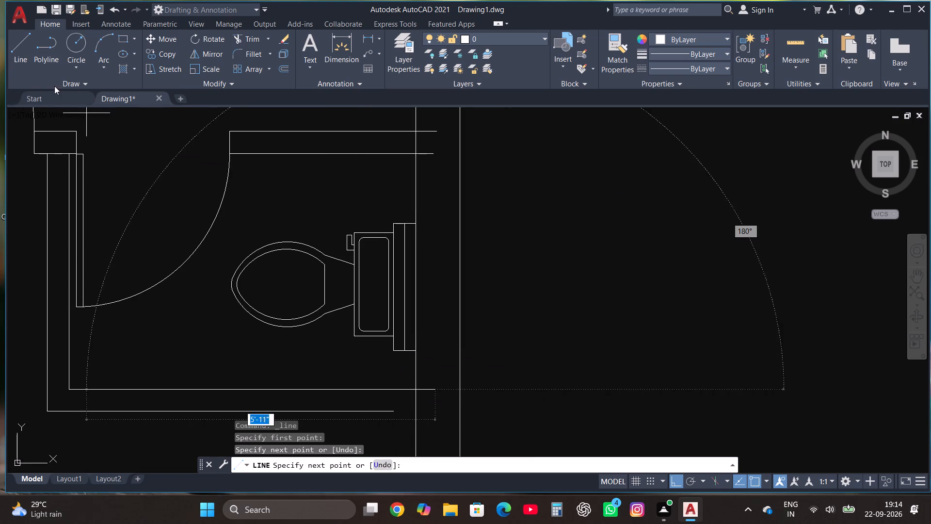
click(20, 44)
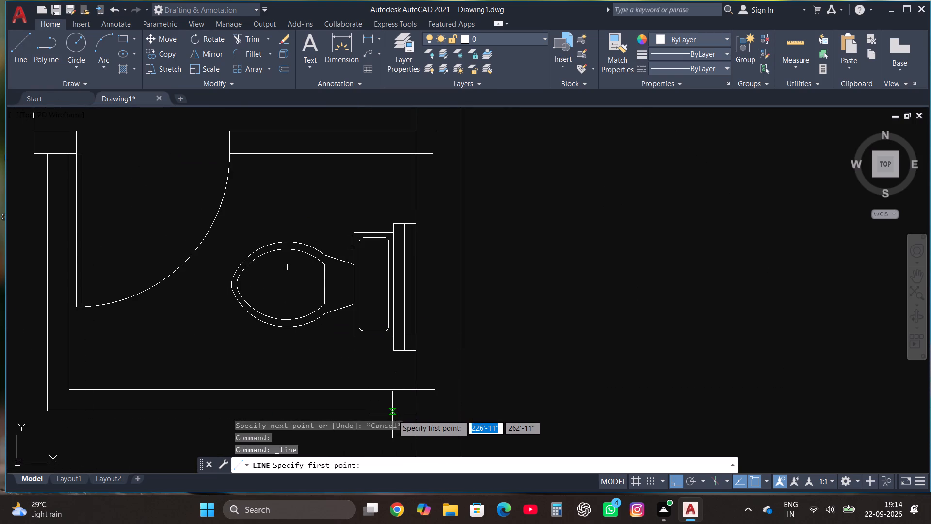
click(394, 412)
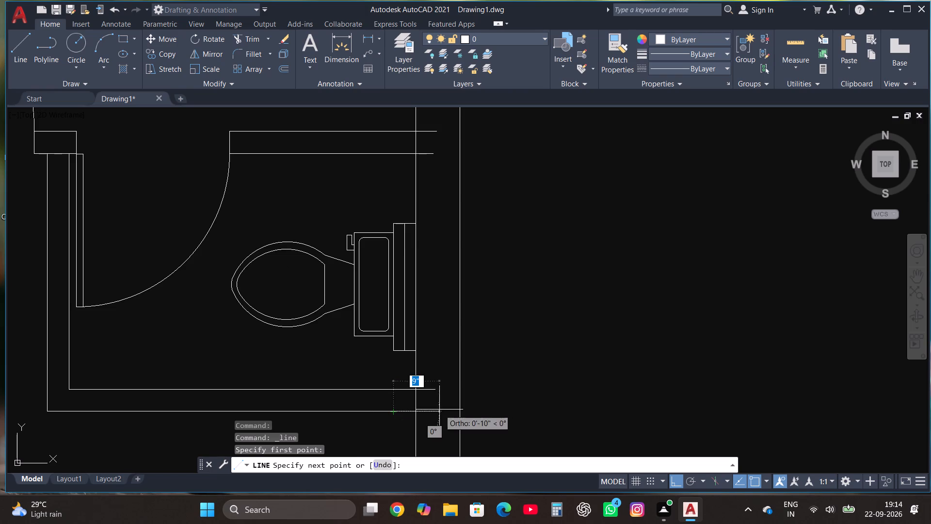
click(439, 409)
Draw a line about 11" long extending the upper line of the partition below the top unit into the east exterior wall.
click(27, 53)
scroll(345, 196, down, 3)
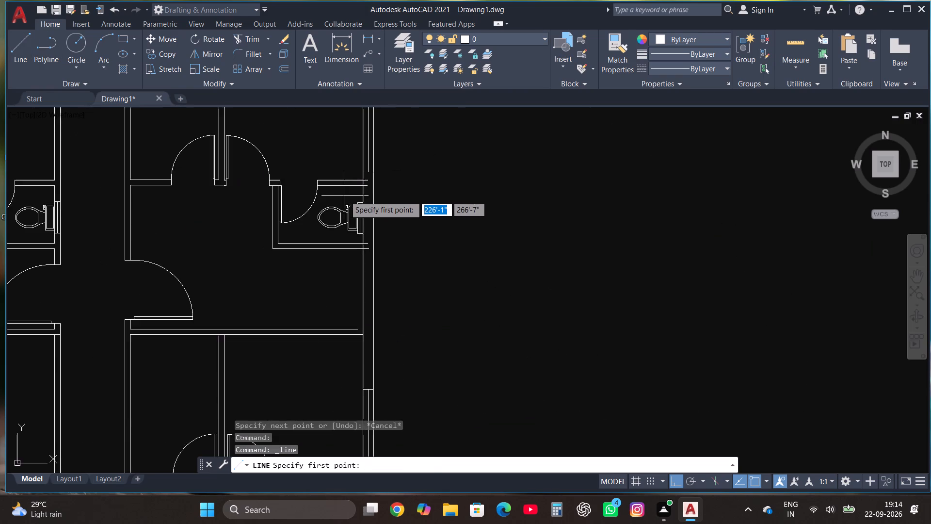
scroll(345, 196, down, 1)
scroll(352, 283, up, 3)
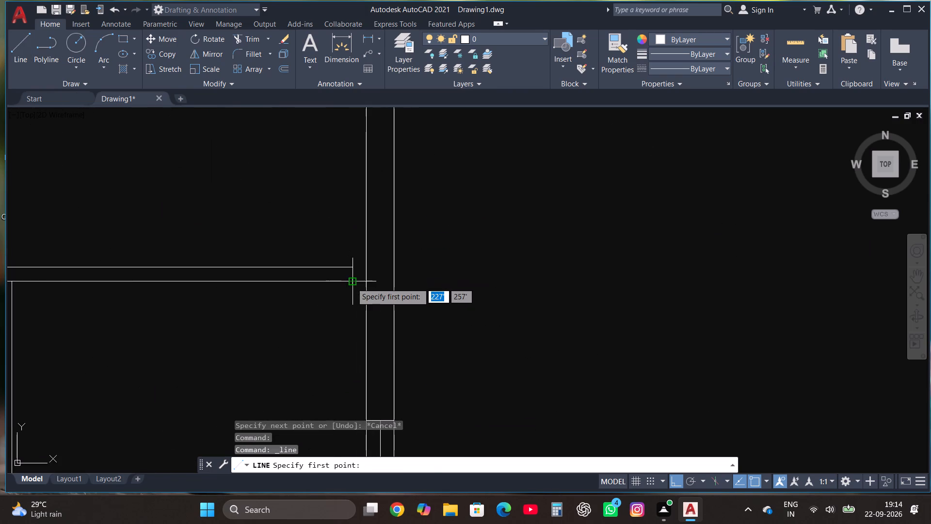
click(354, 268)
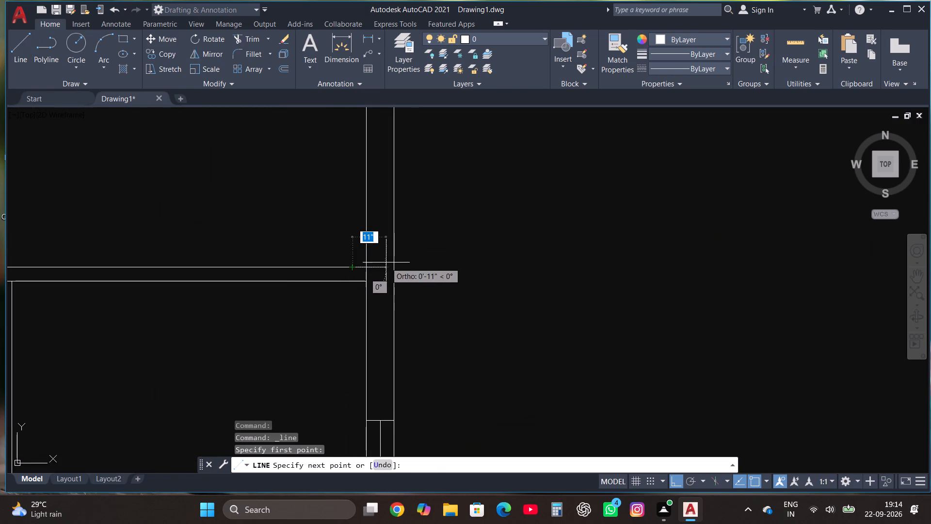
click(385, 262)
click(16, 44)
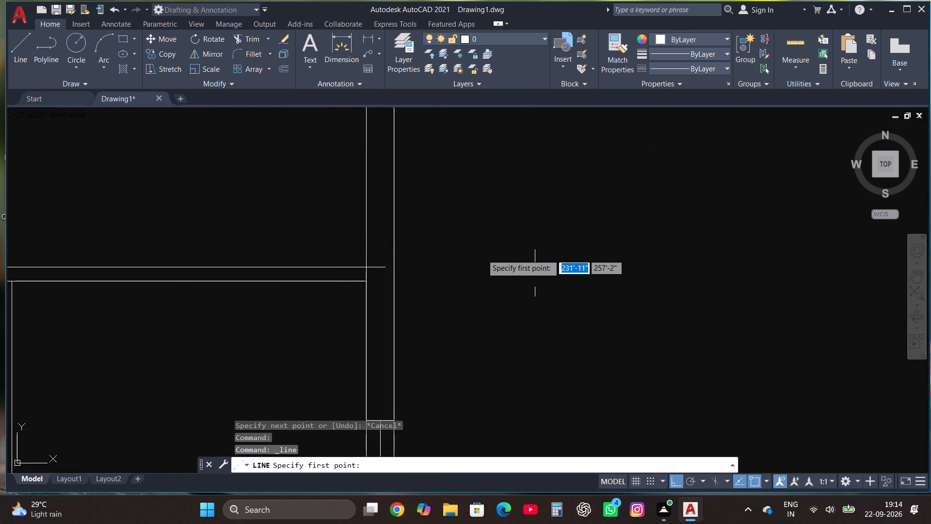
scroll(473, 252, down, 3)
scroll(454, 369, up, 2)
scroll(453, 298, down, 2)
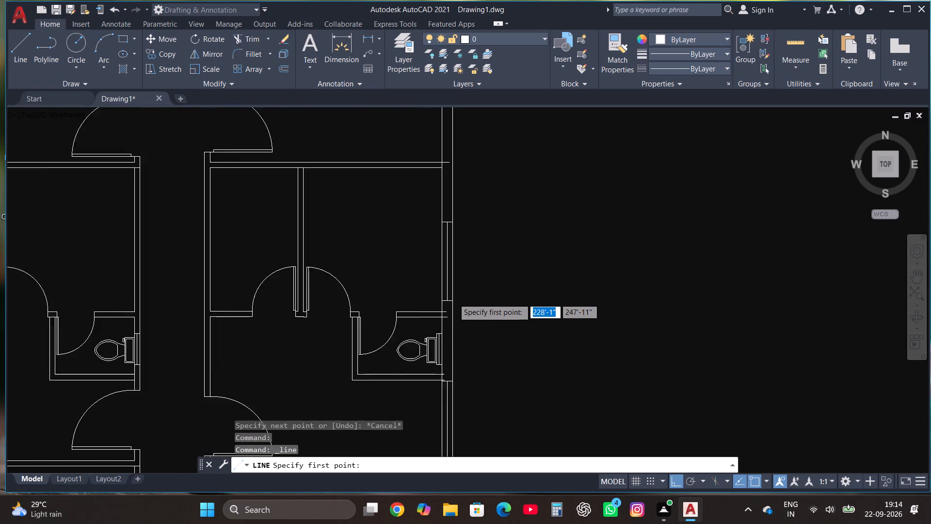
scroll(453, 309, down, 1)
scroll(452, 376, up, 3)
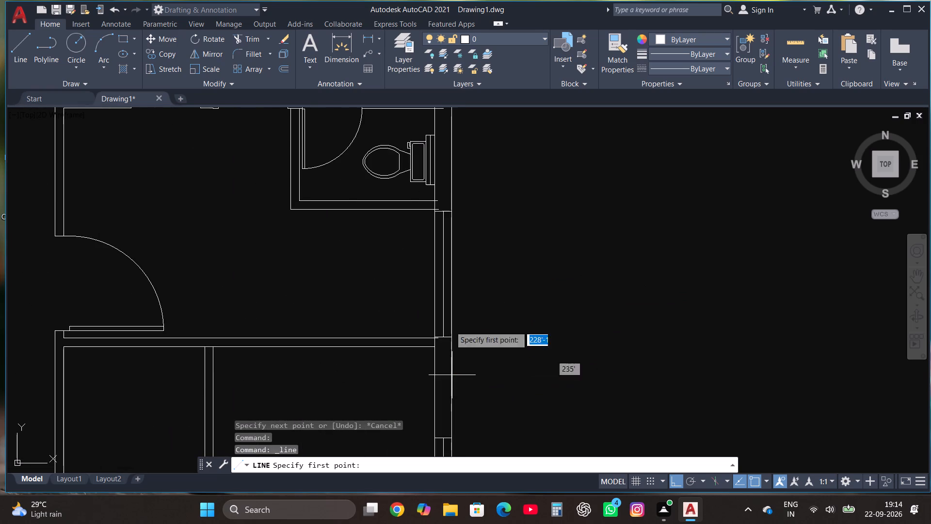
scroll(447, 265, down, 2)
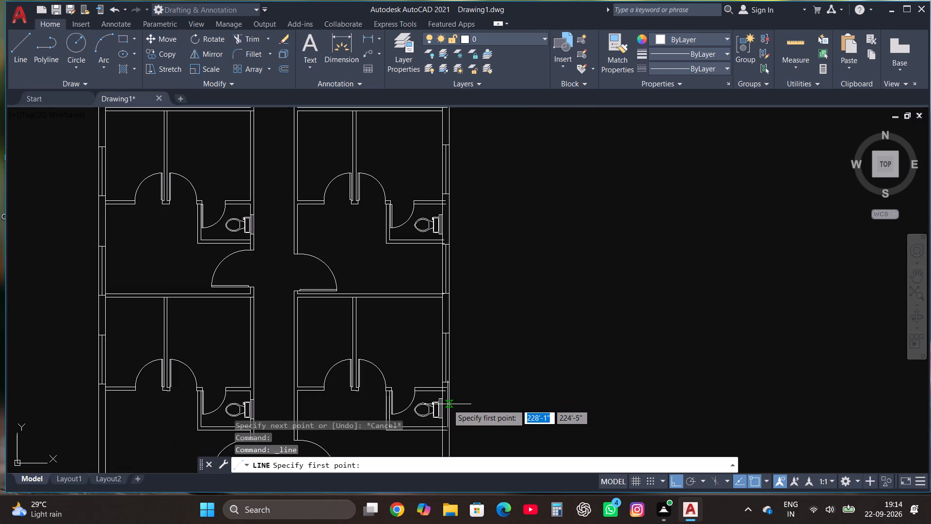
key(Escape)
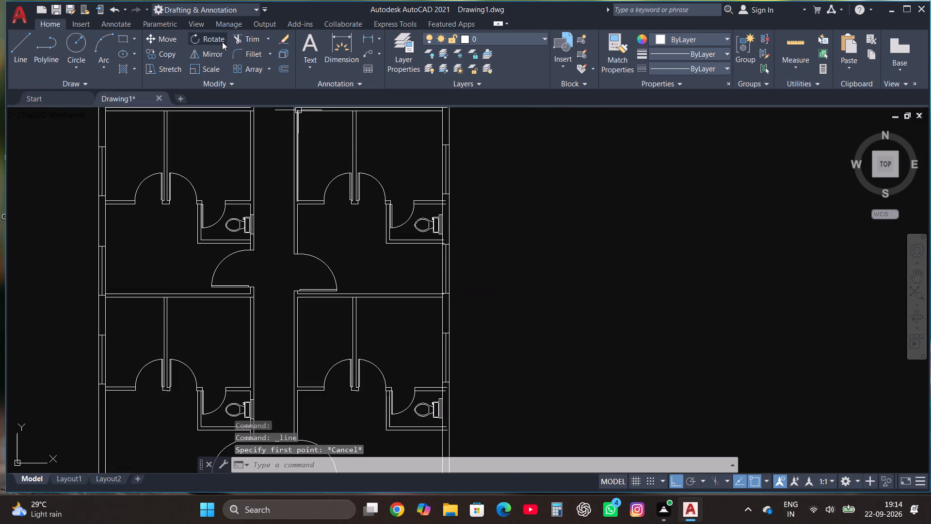
Trim the overshooting ends of the third unit's lower and upper toilet walls back to the east exterior wall's inner face.
click(258, 41)
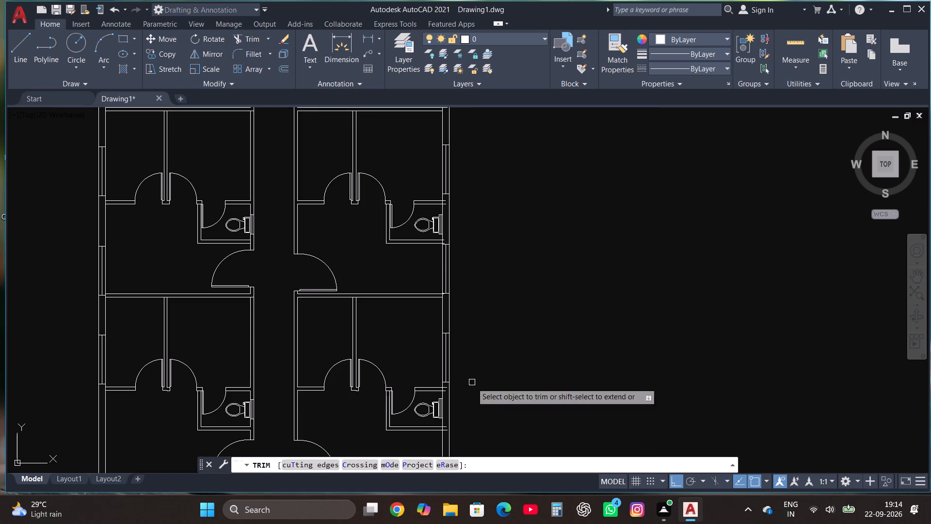
scroll(444, 436, up, 3)
click(443, 434)
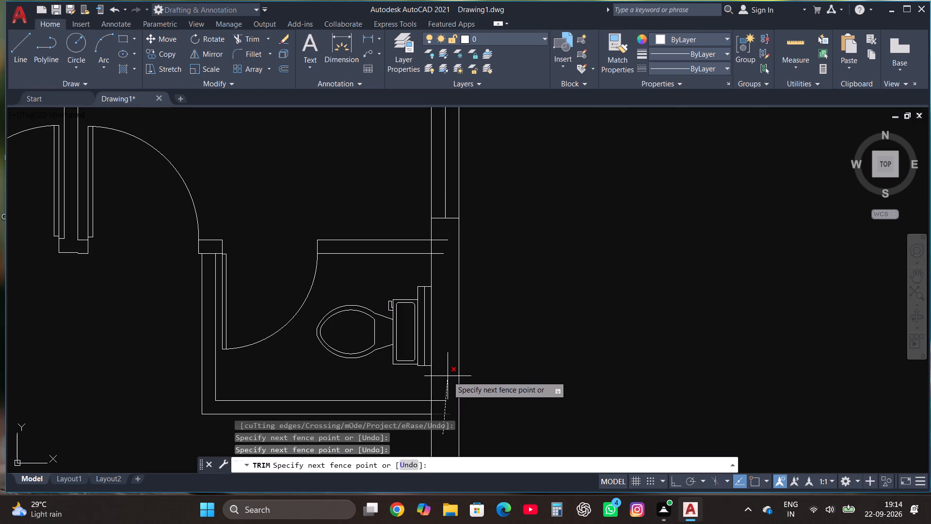
click(446, 363)
click(440, 229)
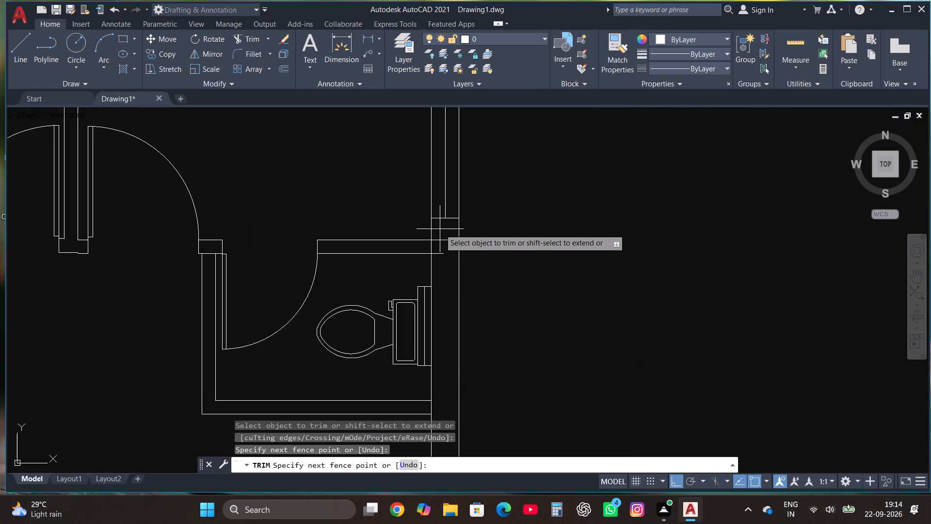
click(440, 266)
Trim the overshooting partition line below the second unit back to the east exterior wall's inner face.
scroll(442, 340, down, 3)
scroll(446, 391, down, 2)
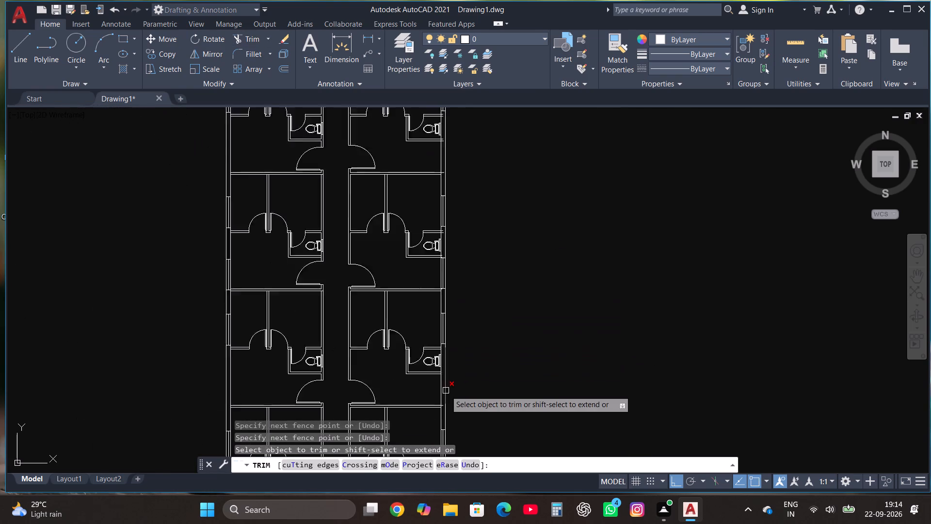
scroll(437, 309, up, 3)
scroll(464, 392, up, 4)
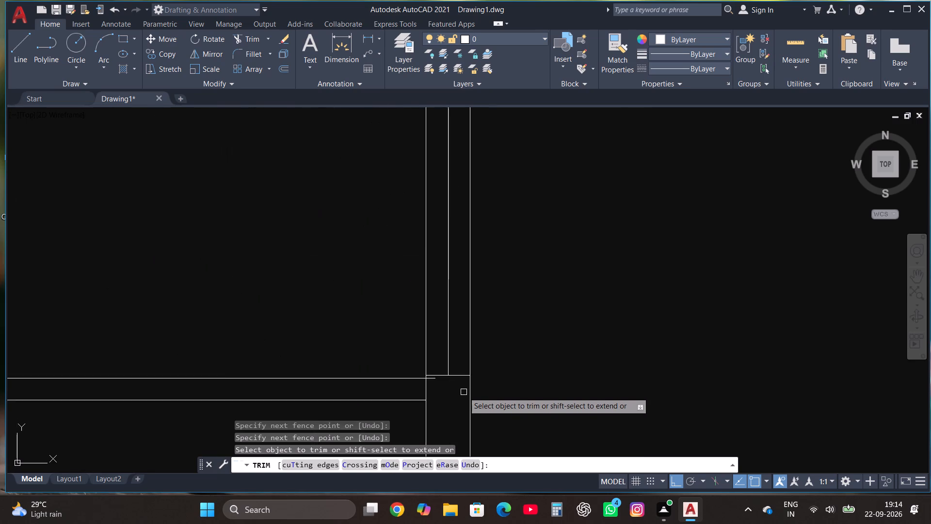
click(414, 373)
Trim the overshooting ends of the second unit's lower and upper toilet walls back to the east exterior wall's inner face.
scroll(430, 402, down, 3)
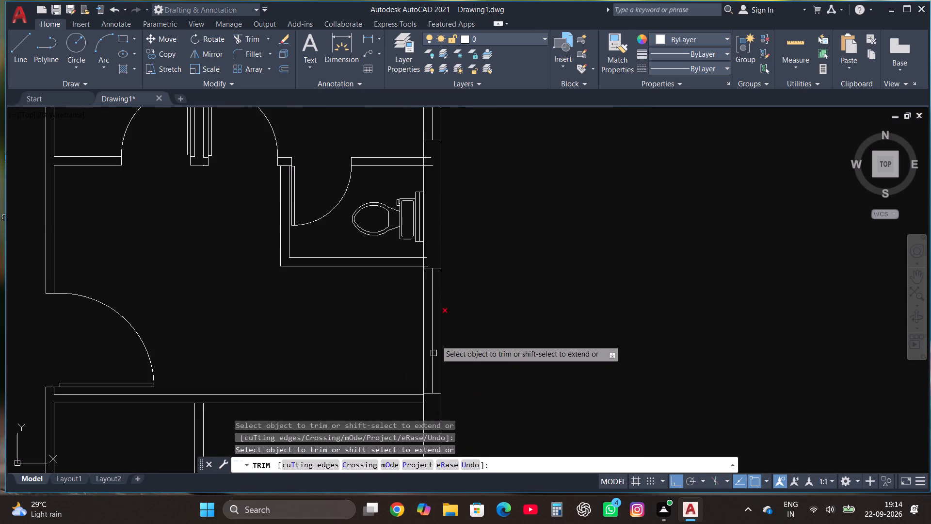
scroll(427, 262, up, 3)
click(416, 280)
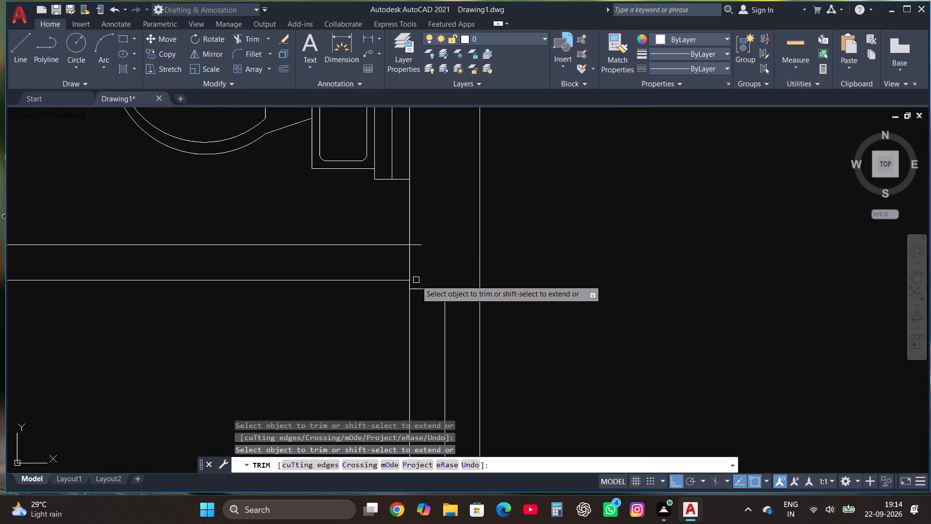
click(419, 246)
scroll(562, 408, down, 3)
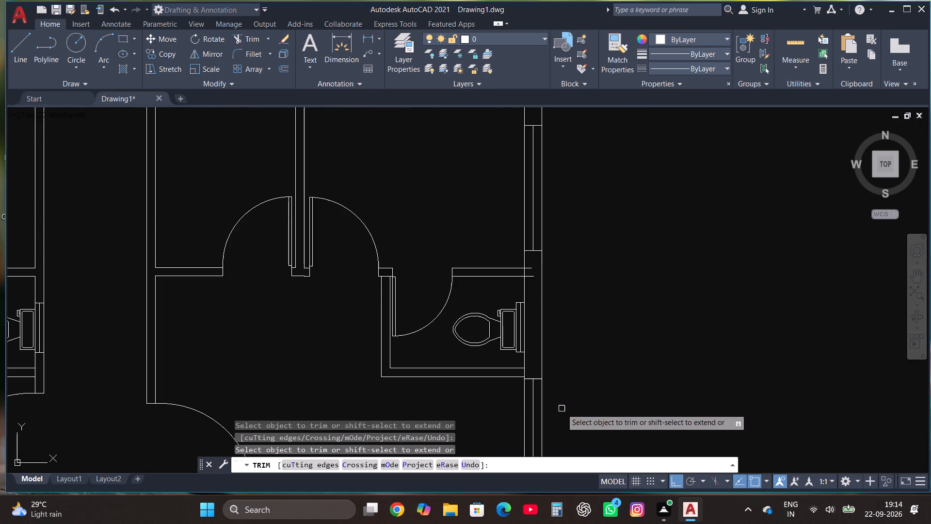
scroll(537, 259, up, 3)
click(505, 282)
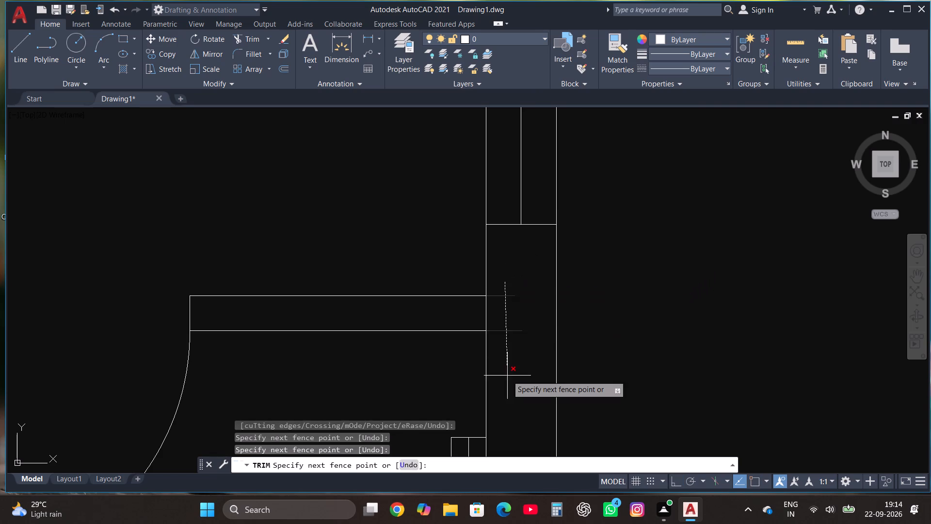
click(507, 376)
Trim the overshooting partition line below the top unit back to the east exterior wall's inner face.
scroll(507, 376, down, 6)
scroll(518, 298, up, 3)
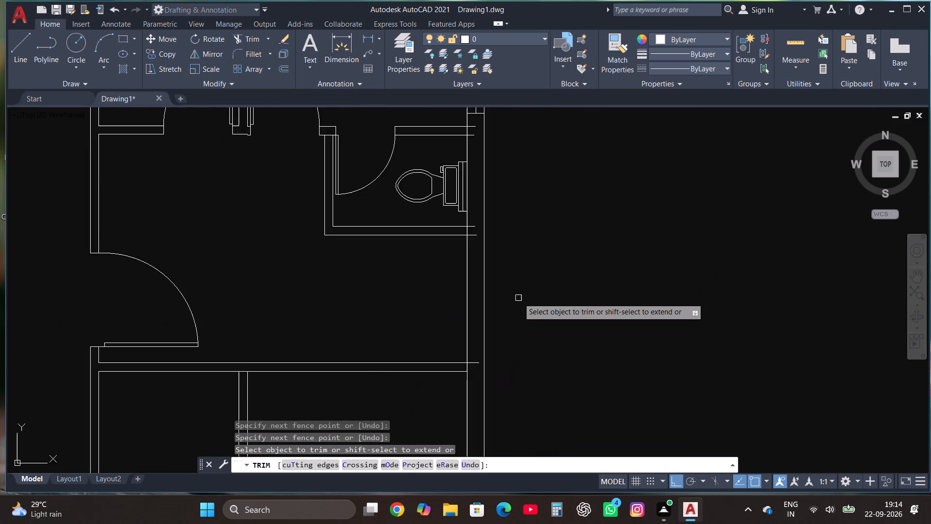
scroll(482, 369, up, 3)
click(468, 374)
click(463, 290)
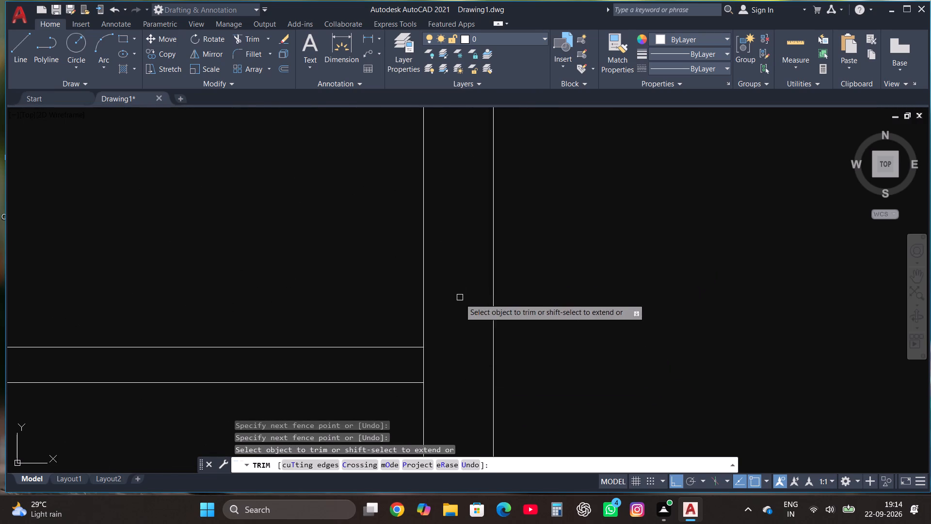
Trim the overshooting ends of the top unit's lower and upper toilet walls back to the east exterior wall's inner face.
scroll(453, 322, down, 6)
scroll(459, 290, up, 3)
scroll(431, 317, up, 2)
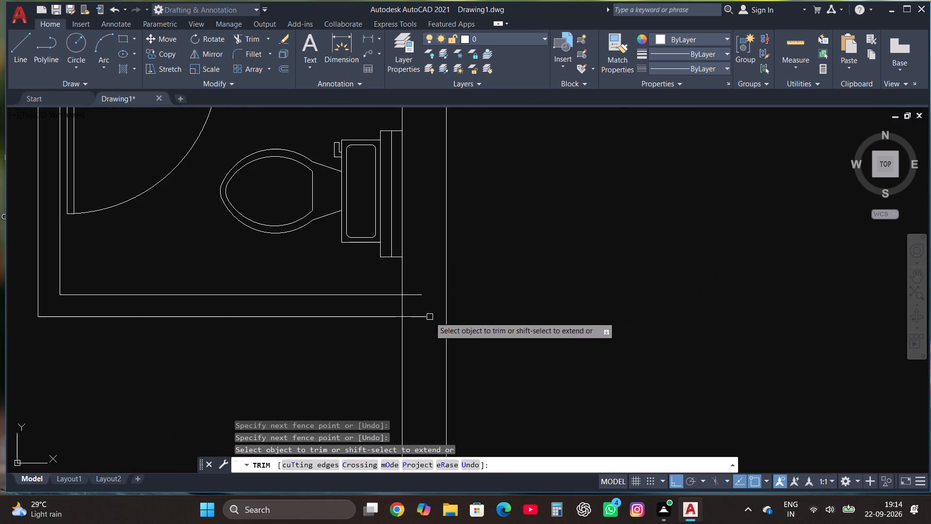
click(410, 335)
click(417, 281)
scroll(417, 281, down, 3)
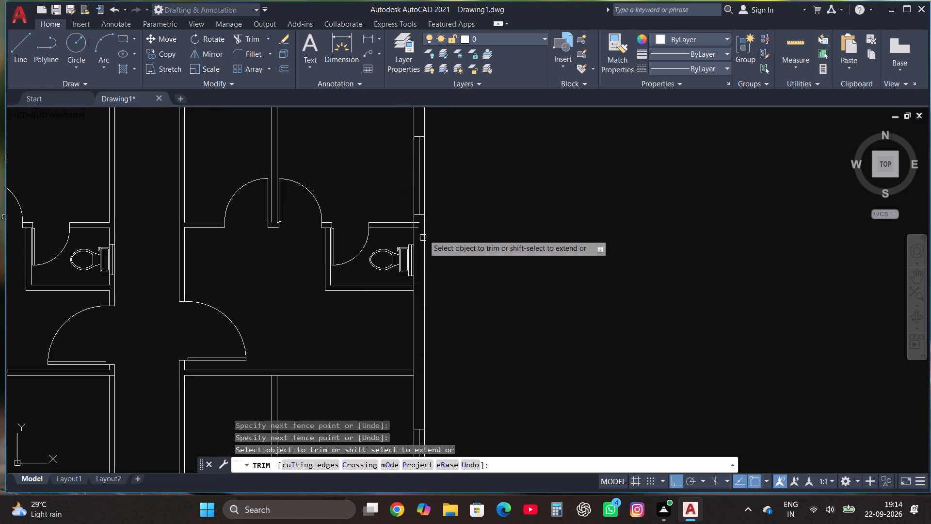
scroll(423, 227, up, 3)
click(404, 213)
click(399, 267)
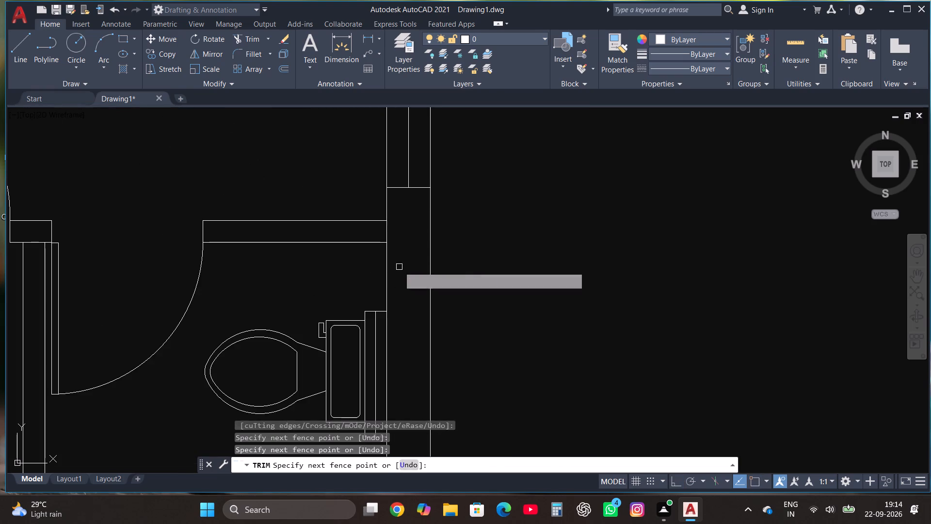
Dimension the building's overall width between its north outer corners, placing the dimension above the north exterior wall.
scroll(401, 289, down, 4)
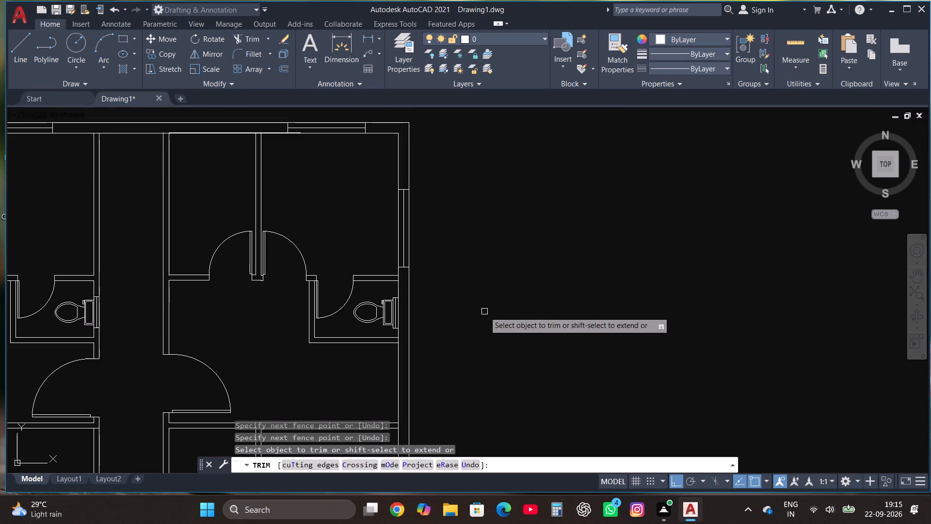
key(Escape)
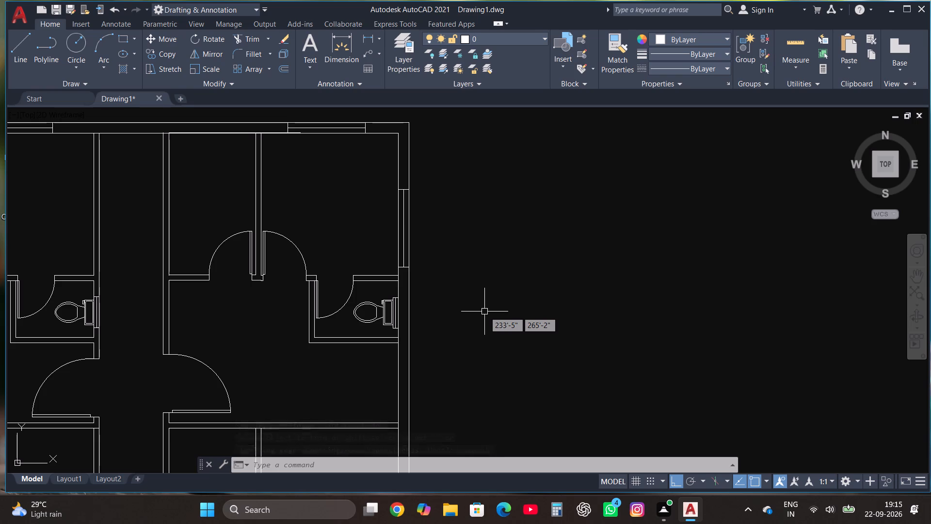
scroll(489, 311, down, 2)
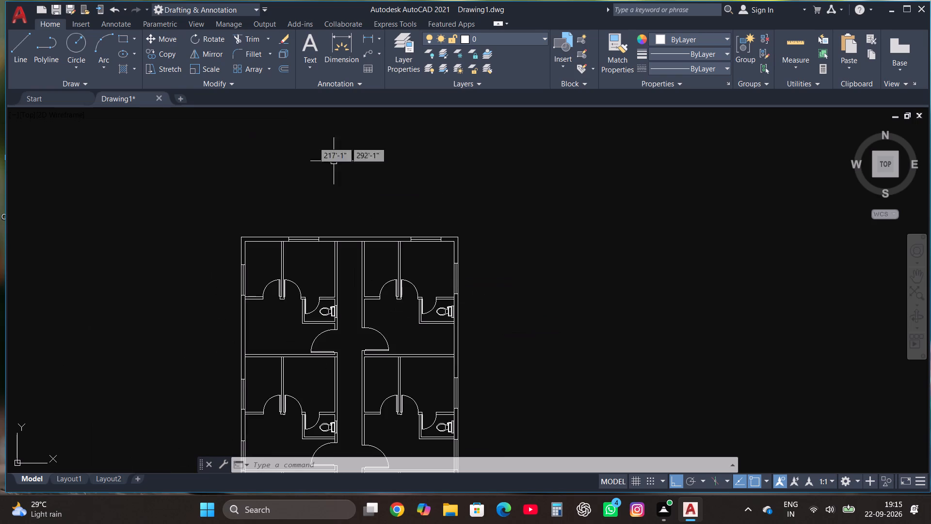
click(337, 46)
scroll(268, 221, up, 1)
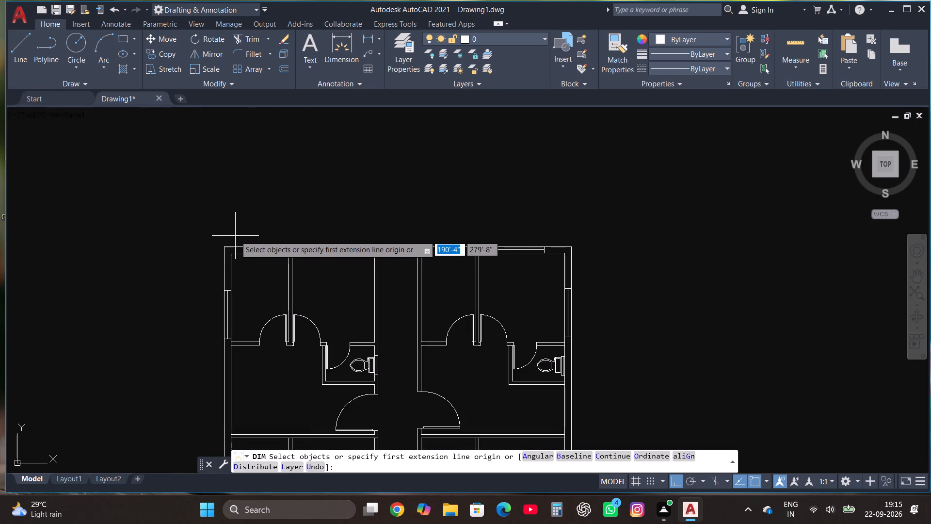
click(224, 245)
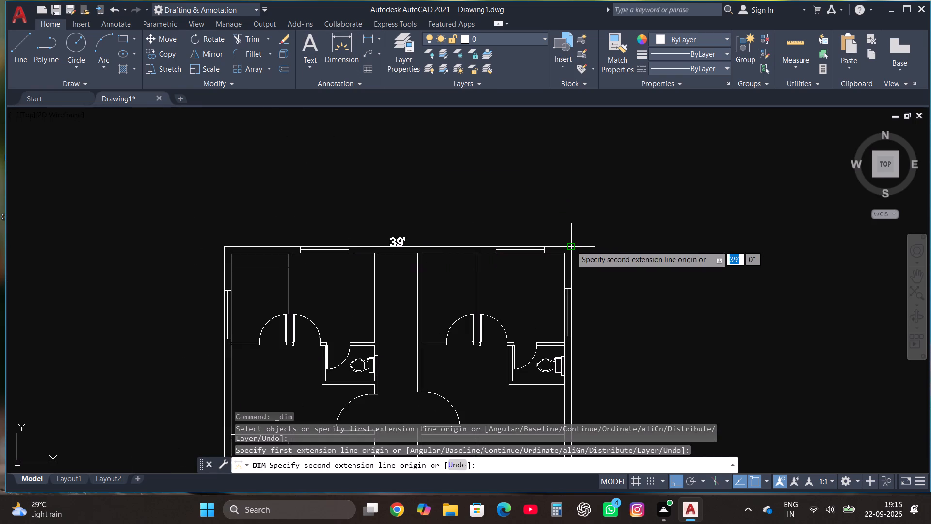
click(571, 246)
click(569, 198)
Dimension the building's overall length from the northwest to the southwest outer corner, placing it beside the west exterior wall.
click(338, 40)
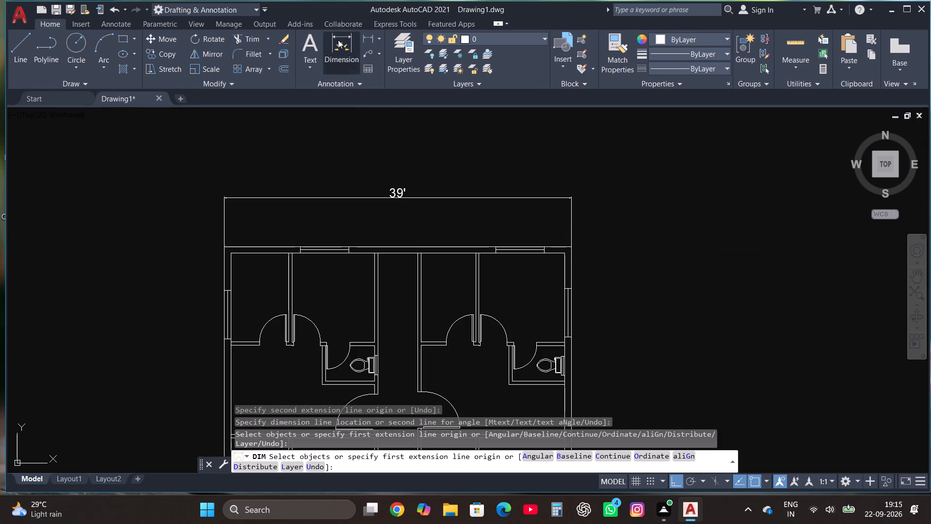
click(224, 247)
scroll(263, 218, down, 5)
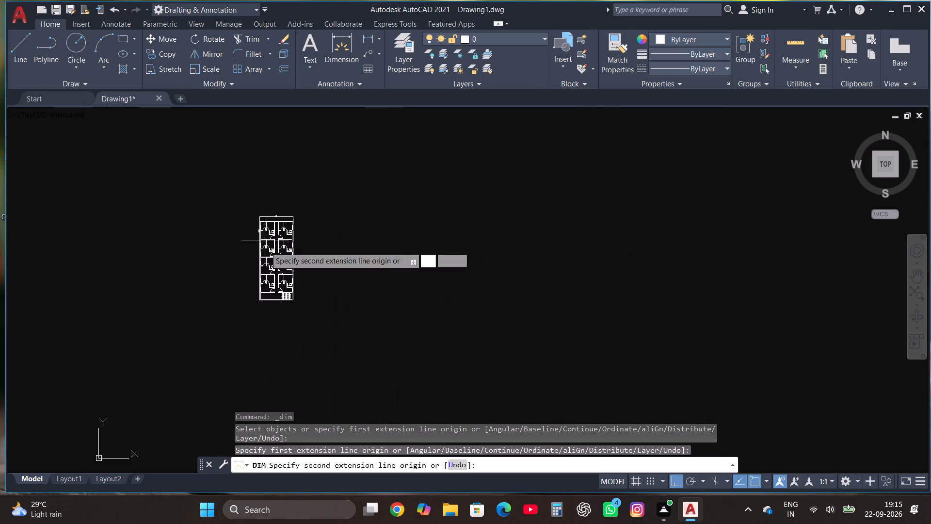
scroll(253, 303, up, 3)
scroll(304, 296, up, 2)
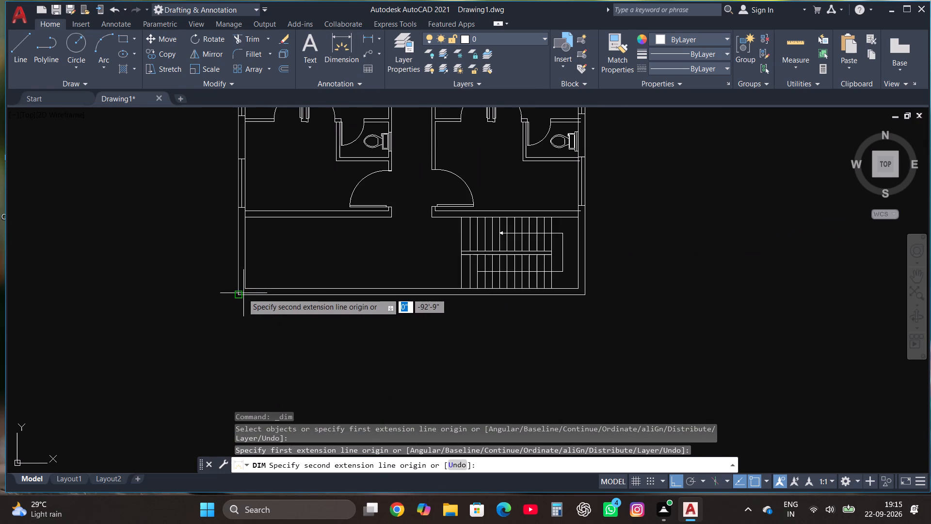
click(242, 294)
scroll(240, 307, down, 2)
click(217, 304)
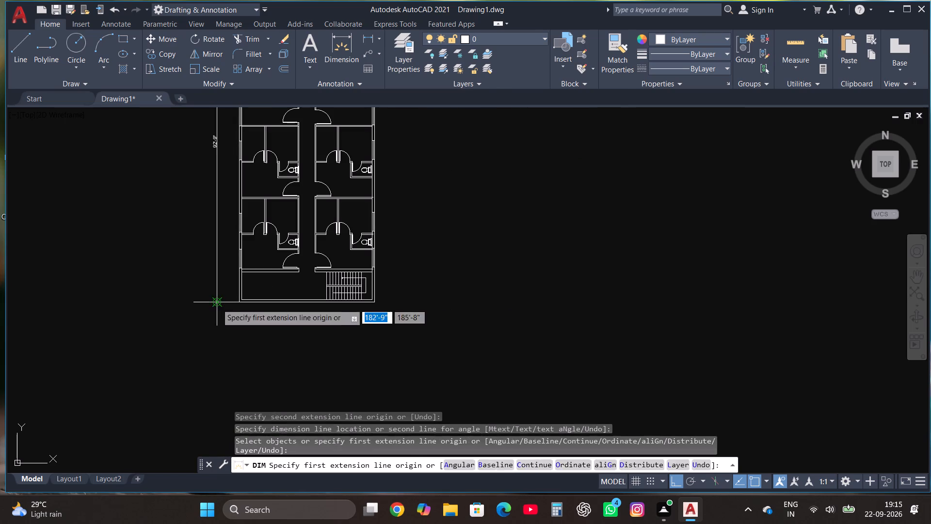
scroll(223, 124, up, 3)
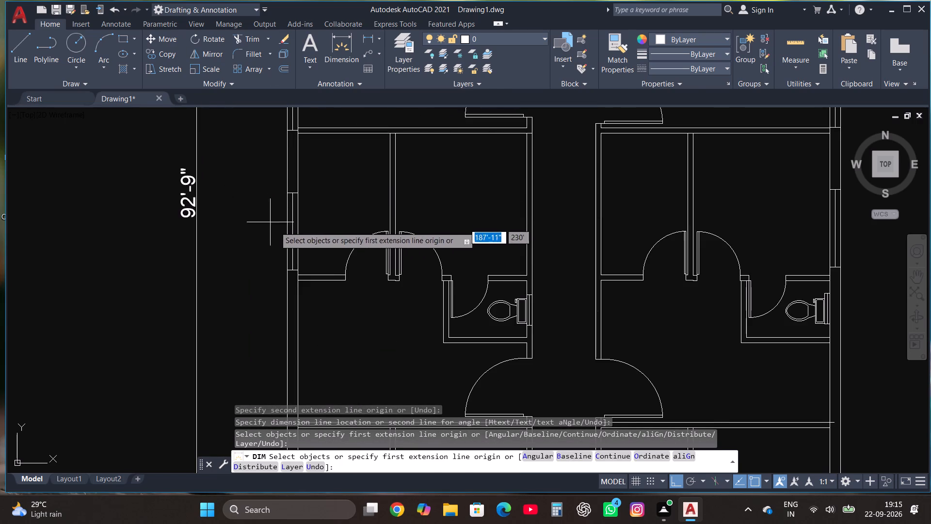
scroll(308, 261, down, 1)
key(Escape)
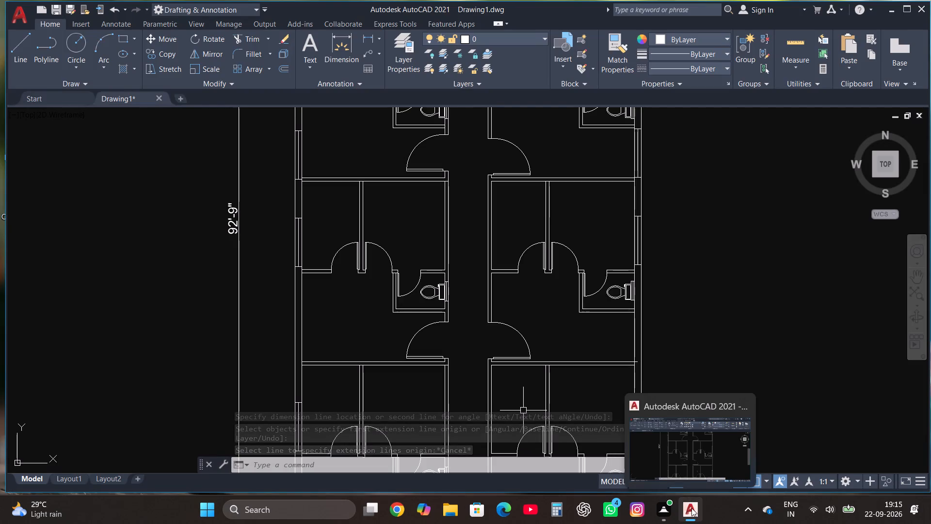
key(Escape)
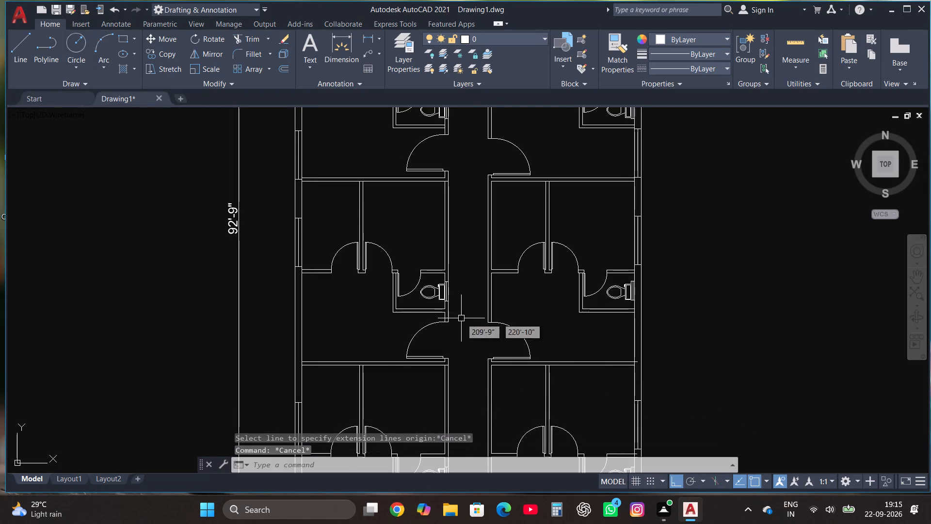
In the northwest unit's corner room, draw a counter line 2' east from the west wall along the south wall, continuing north.
scroll(467, 367, down, 2)
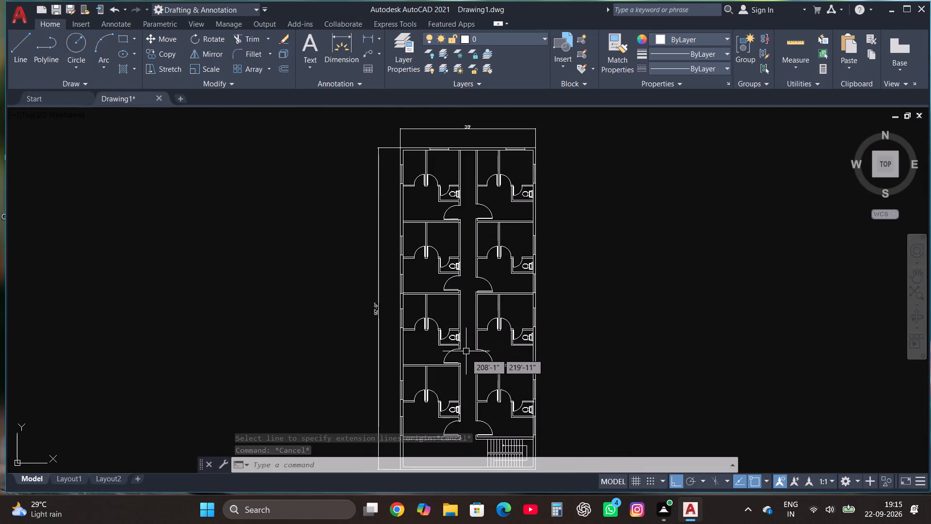
scroll(443, 142, up, 3)
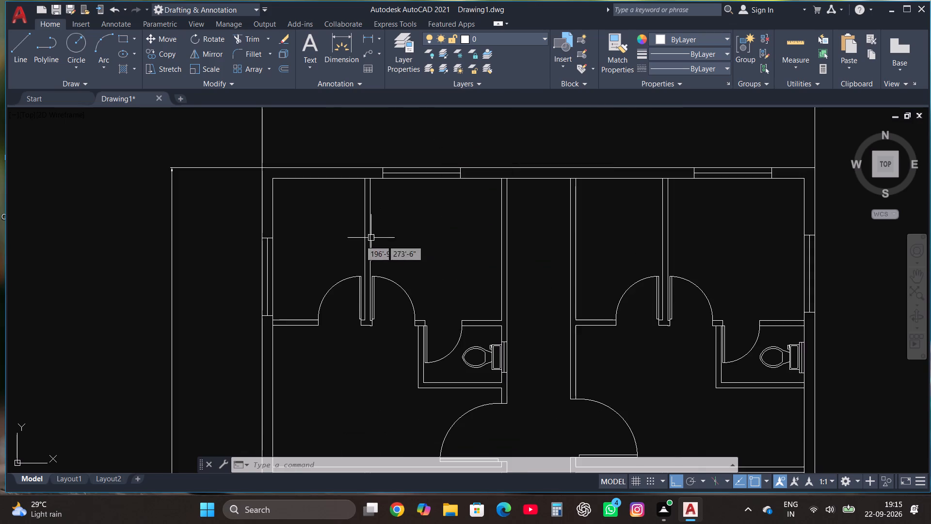
scroll(357, 242, up, 1)
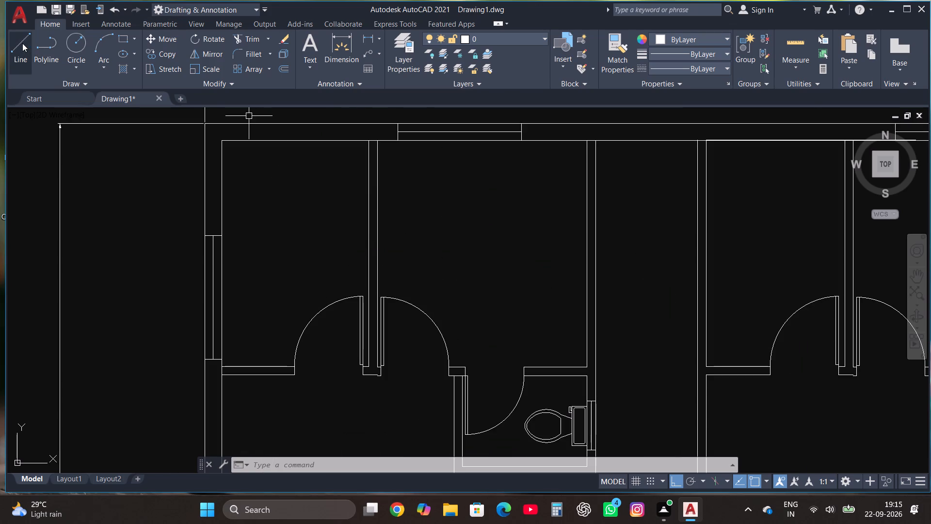
click(22, 43)
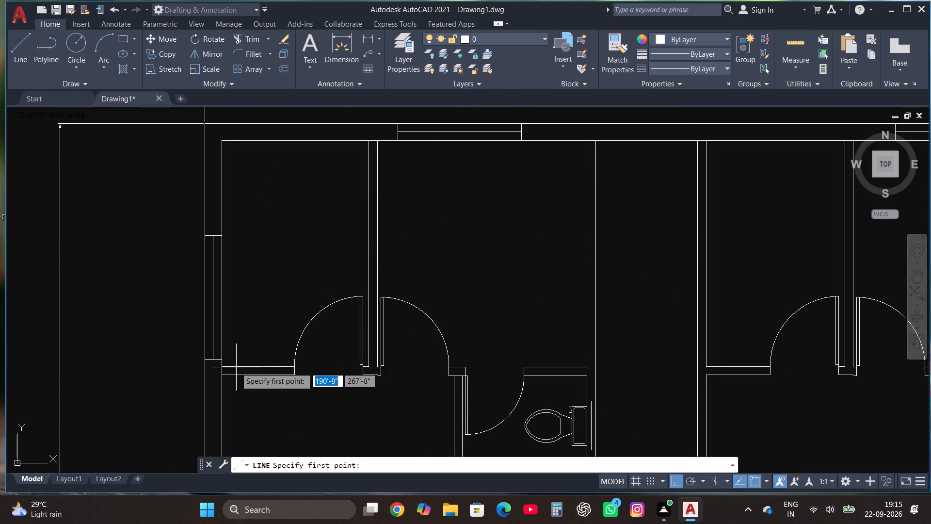
click(224, 366)
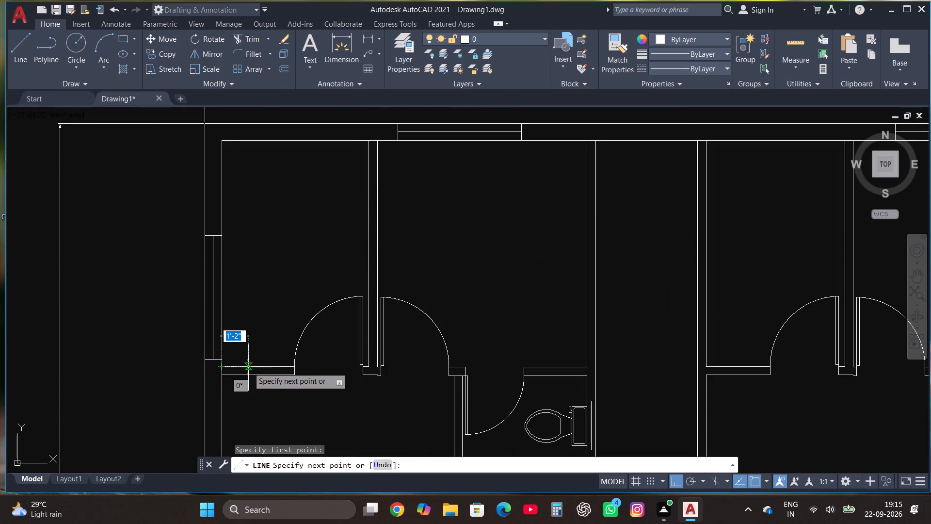
scroll(262, 361, up, 1)
text(2')
key(Return)
scroll(253, 286, down, 1)
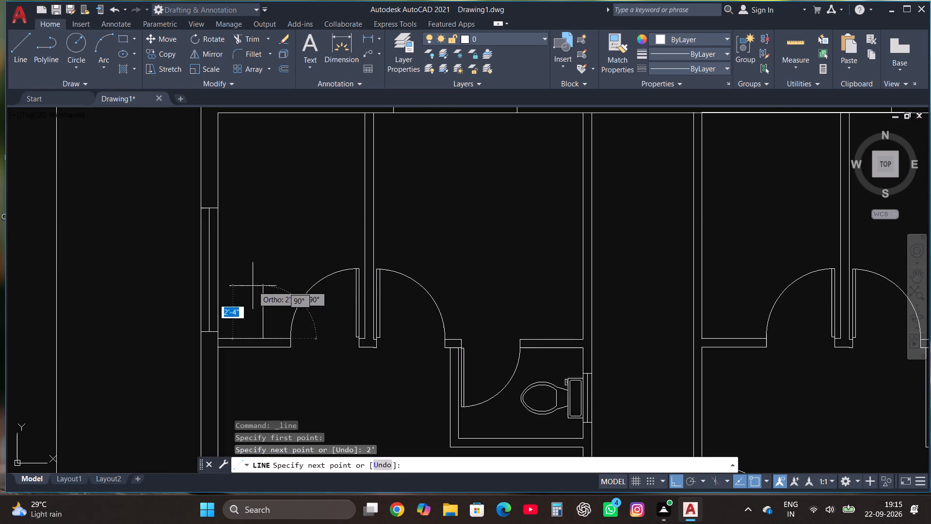
click(260, 155)
Draw the second counter line from the north end of the partition's west face, 2' south and then west across the room.
click(24, 50)
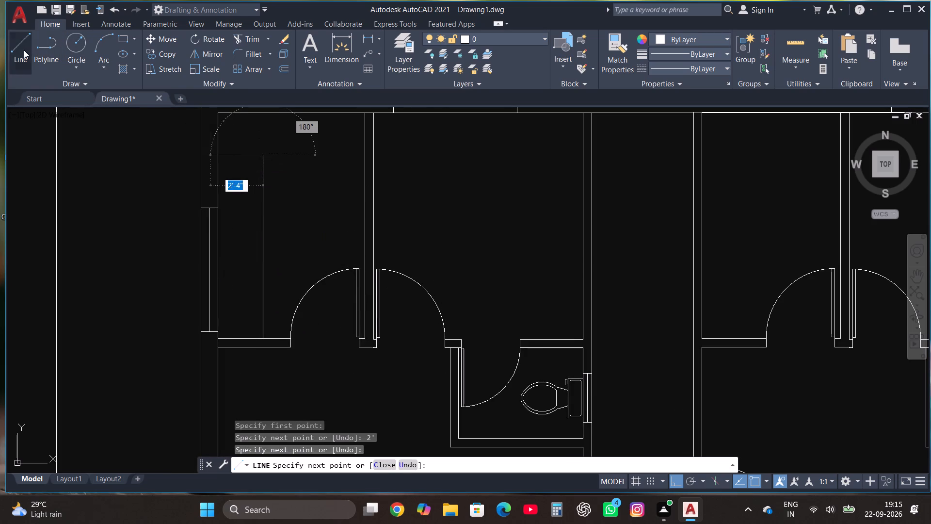
click(367, 114)
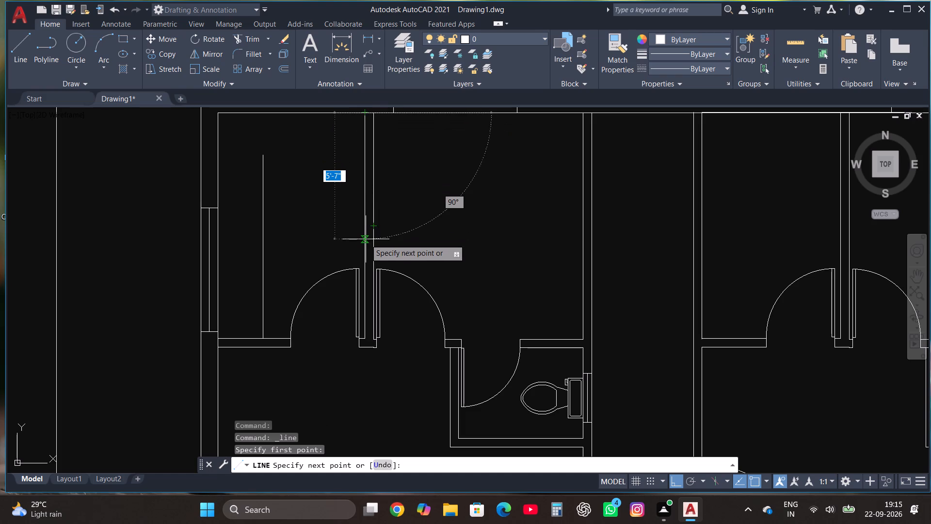
text(2')
key(Return)
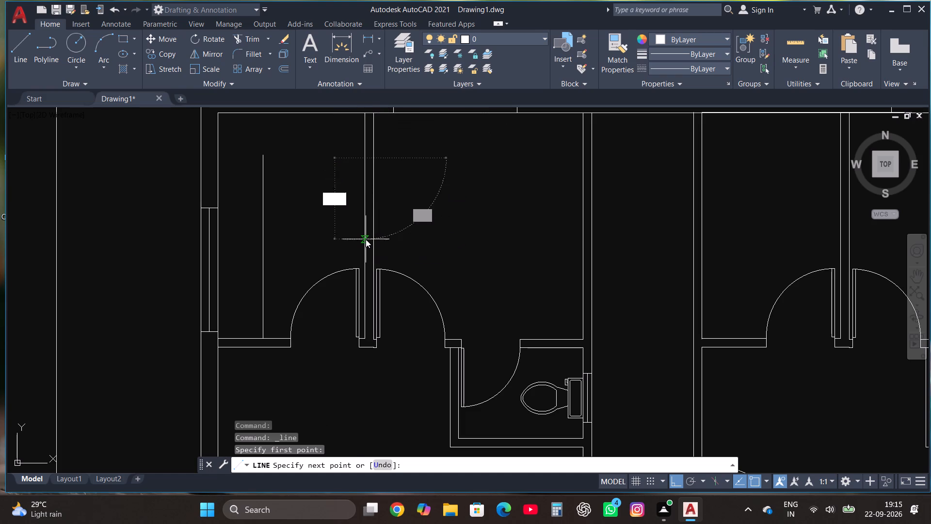
click(266, 147)
Fillet the horizontal and vertical counter edges so they meet in a clean square corner.
click(258, 57)
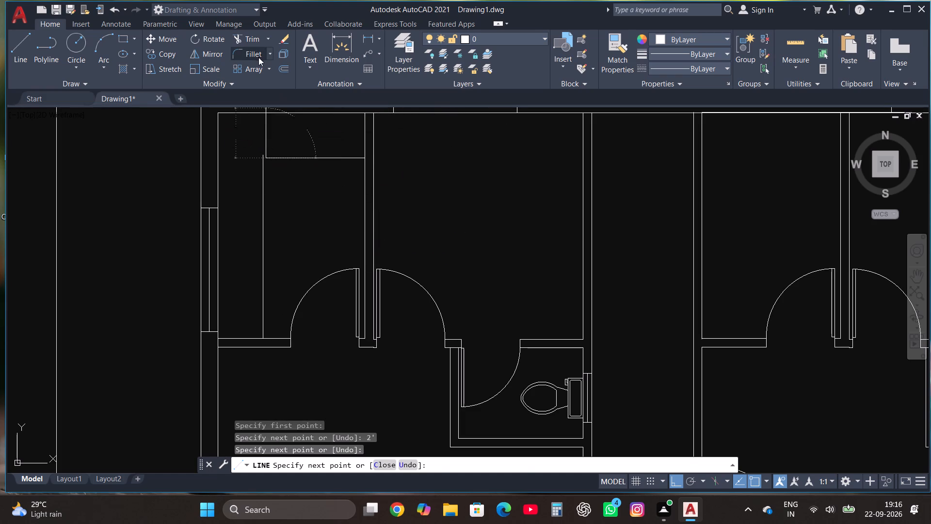
click(309, 154)
click(307, 160)
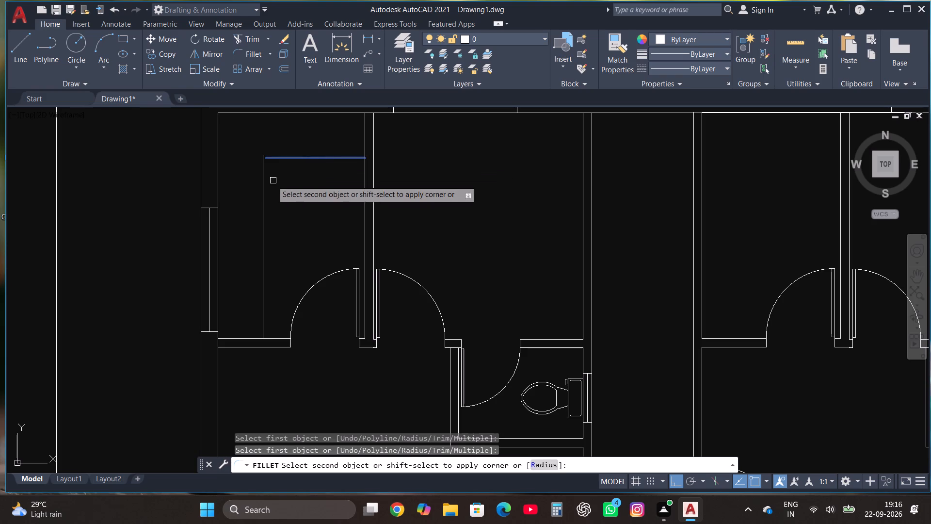
click(259, 190)
click(264, 194)
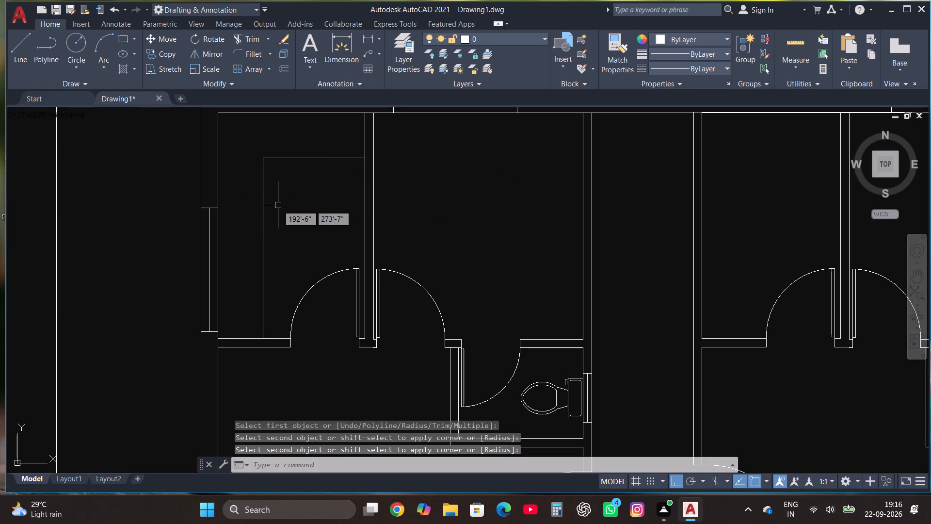
Draw a sink rectangle about 1'-7" by 2'-10" on the west counter beside the window.
scroll(500, 348, down, 1)
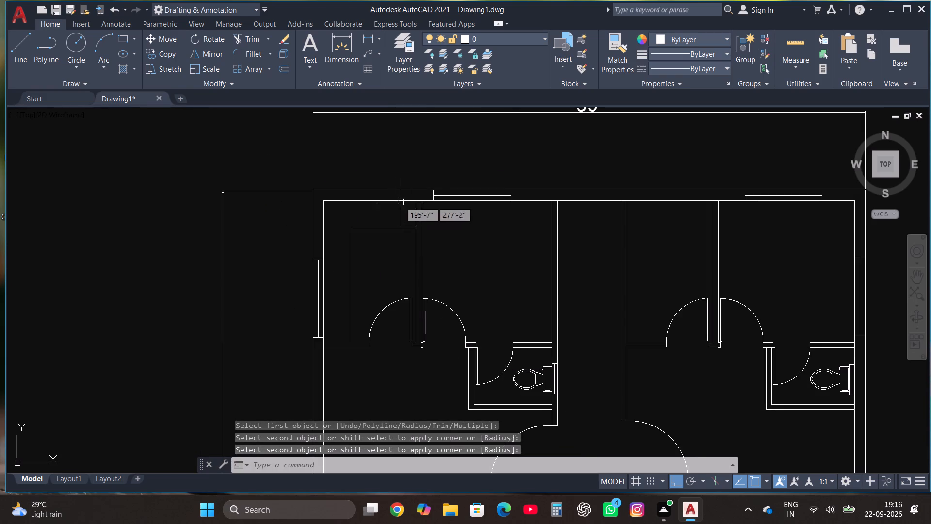
scroll(360, 293, up, 1)
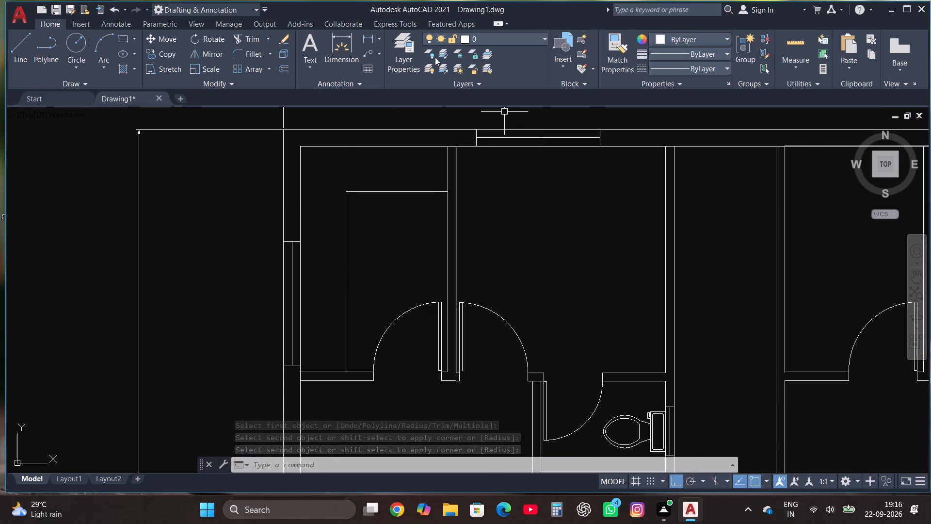
click(121, 39)
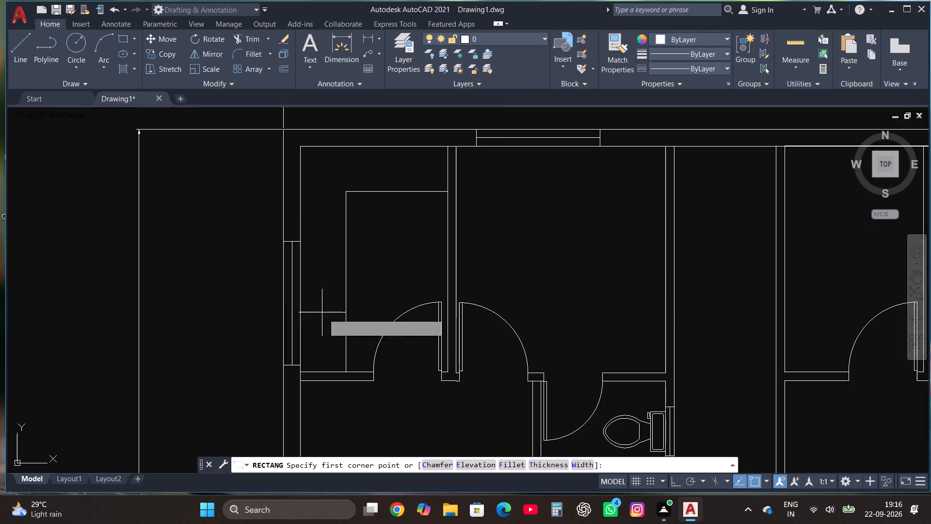
click(307, 341)
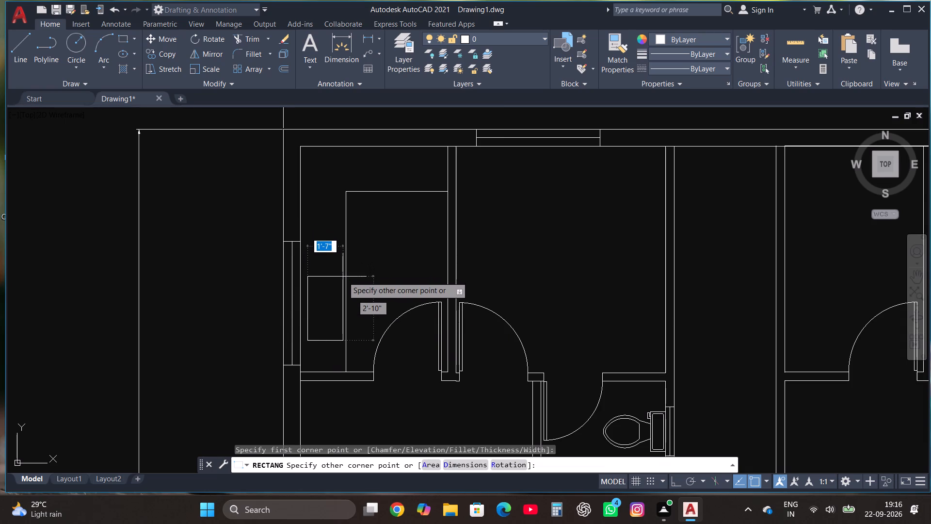
click(342, 277)
Draw a horizontal line between the midpoints of the sink rectangle's long sides to split it in half.
scroll(337, 348, up, 1)
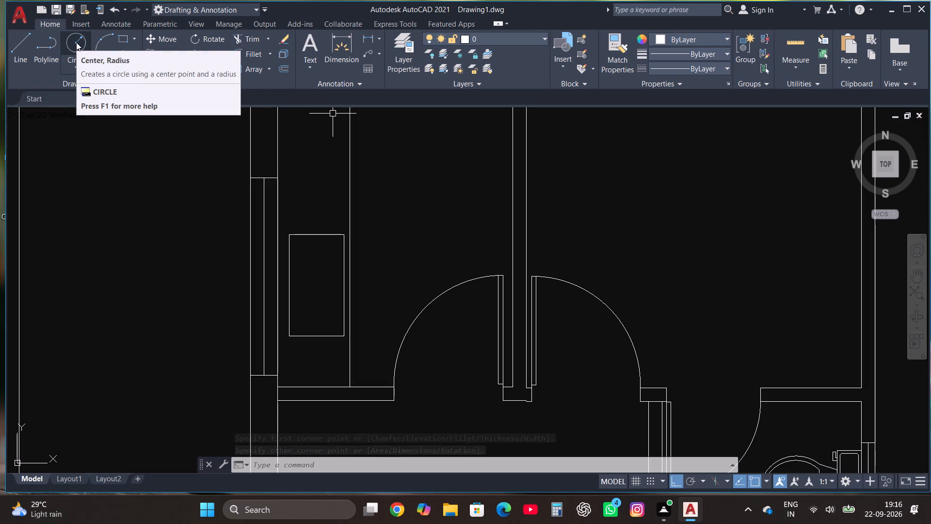
click(21, 46)
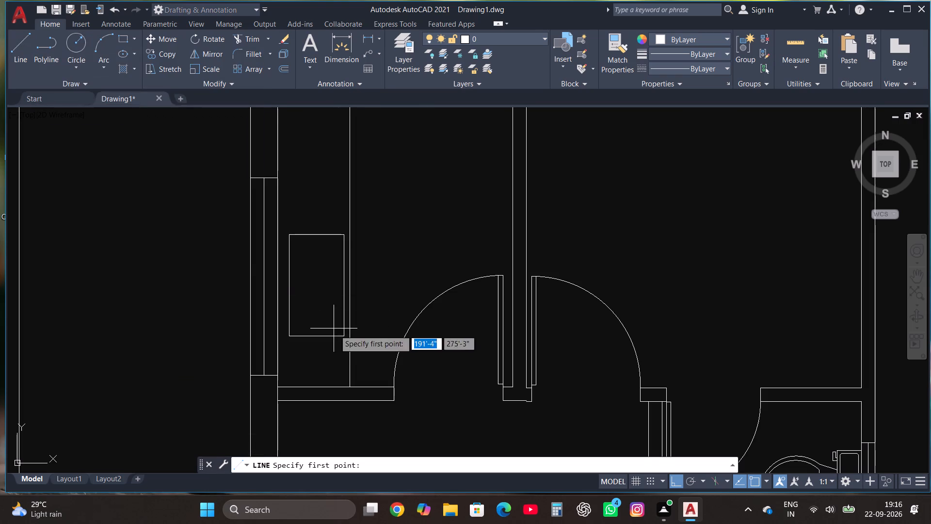
click(289, 287)
scroll(342, 284, up, 1)
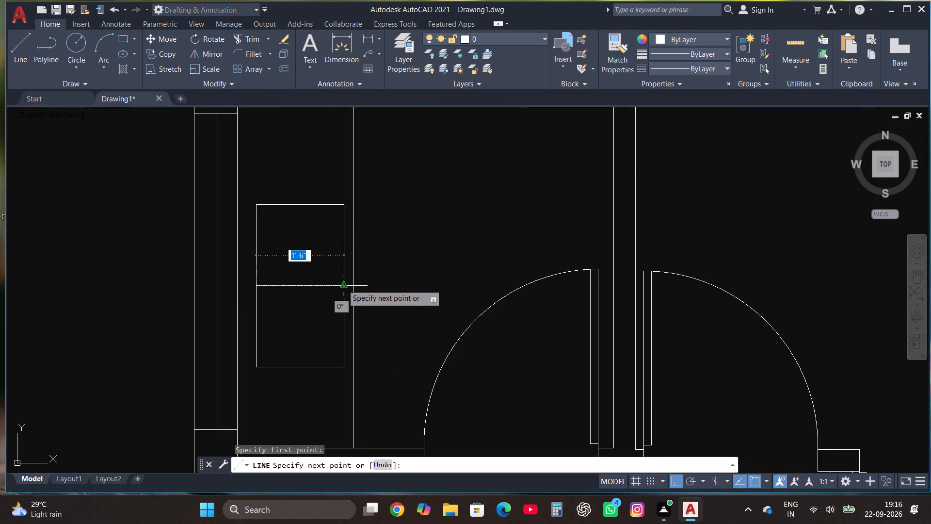
click(342, 284)
Draw an inner basin rectangle about 1'-2" by 1'-1" inside the sink's lower half.
click(122, 37)
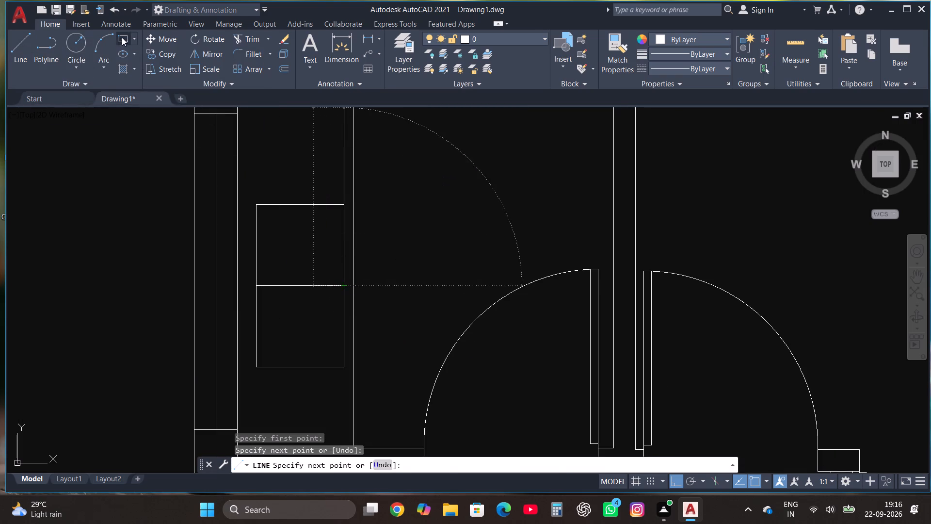
click(269, 294)
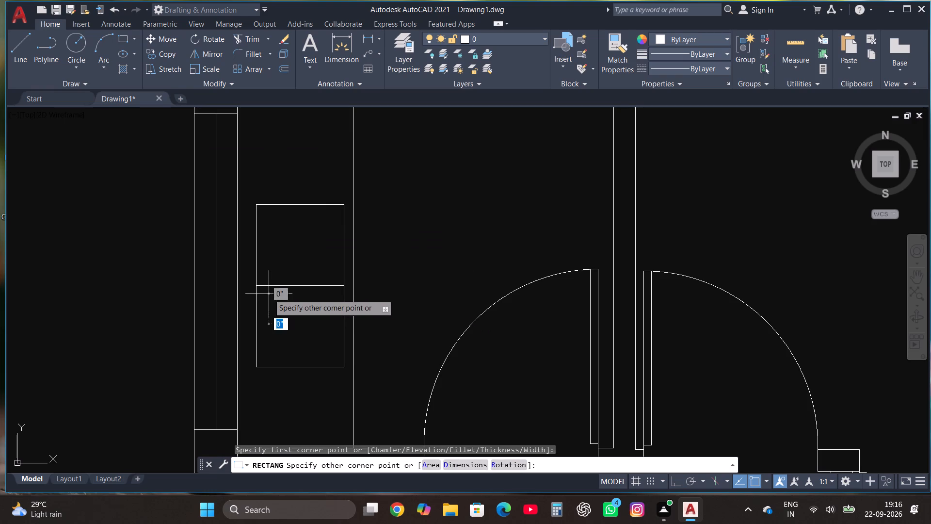
click(335, 355)
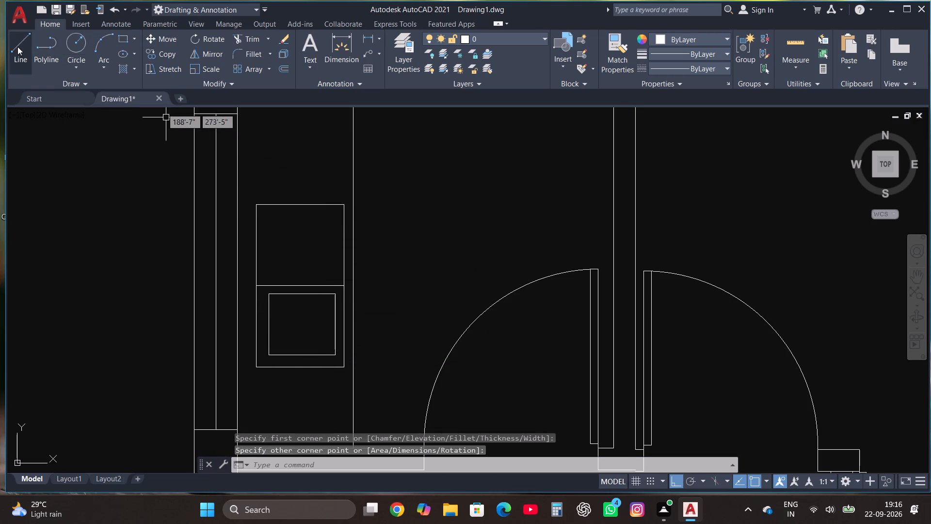
Draw a vertical line about 1'-1" long near the west side of the sink's upper half.
click(17, 47)
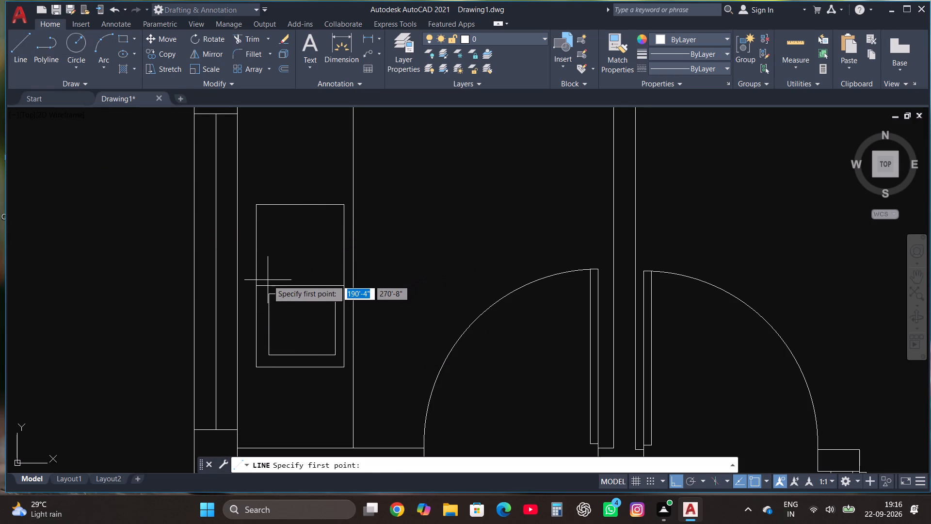
click(268, 277)
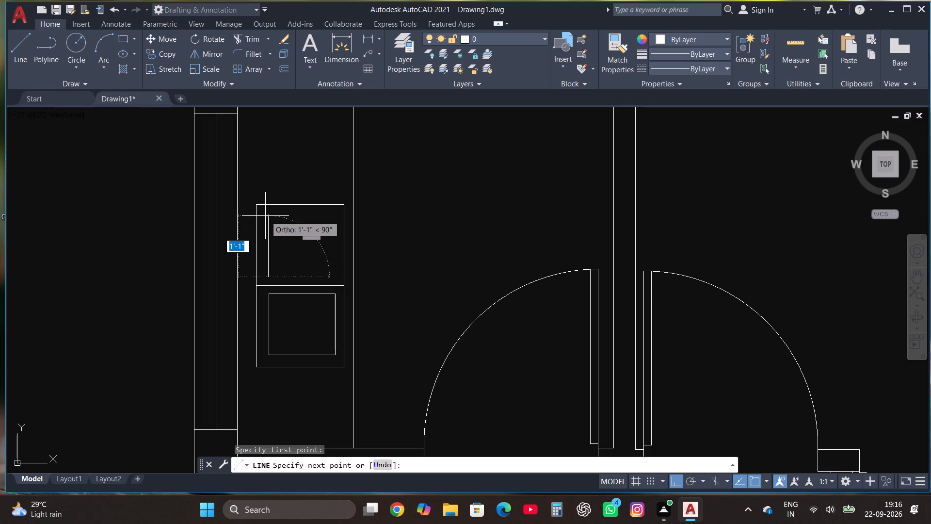
click(265, 216)
key(Escape)
Copy the vertical line eastward four times at roughly even spacing to form the drainboard grooves in the sink's upper half.
click(267, 241)
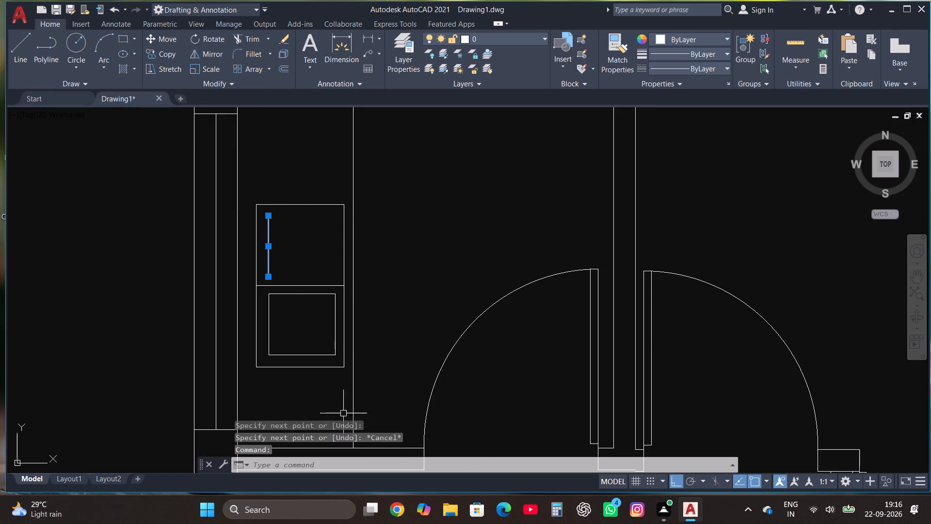
click(175, 52)
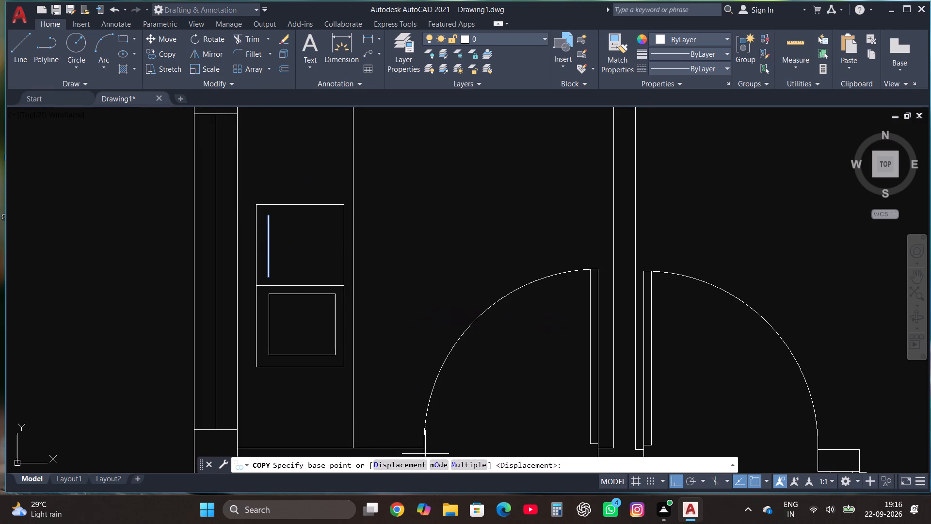
click(469, 462)
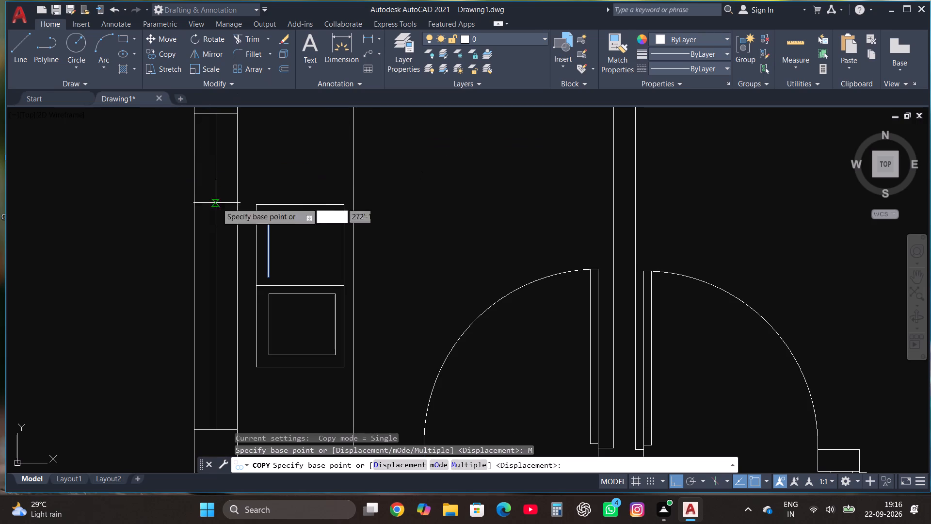
click(267, 242)
click(281, 242)
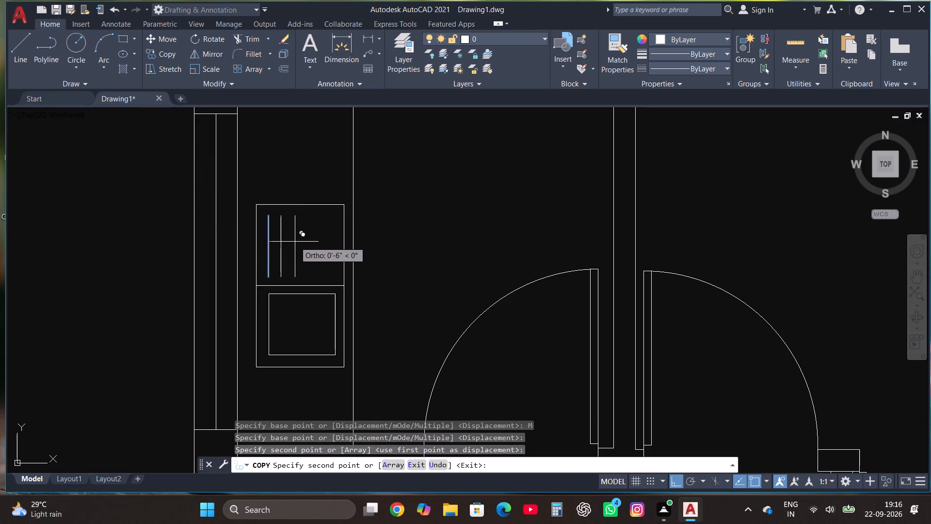
click(295, 242)
click(310, 242)
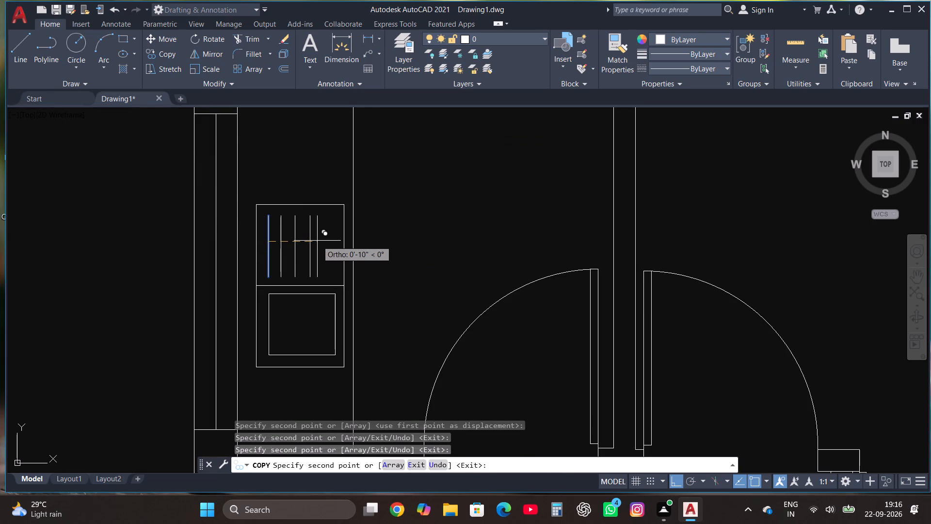
click(324, 241)
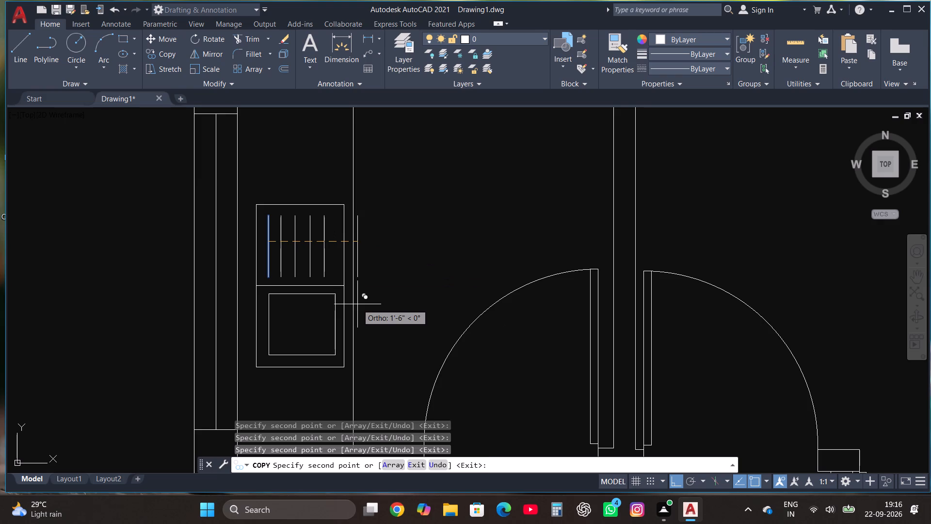
key(Escape)
Draw a drain circle of about 1" radius near the centre of the sink's inner basin.
click(78, 43)
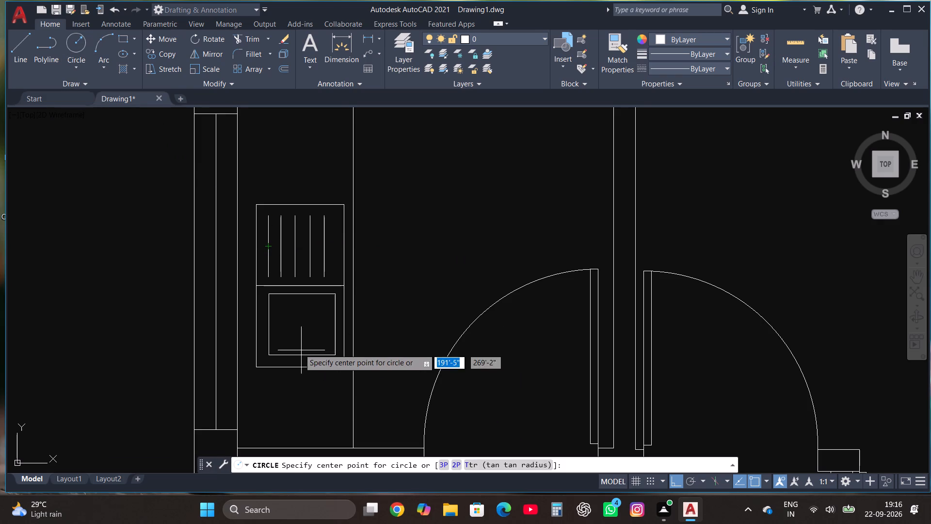
click(299, 323)
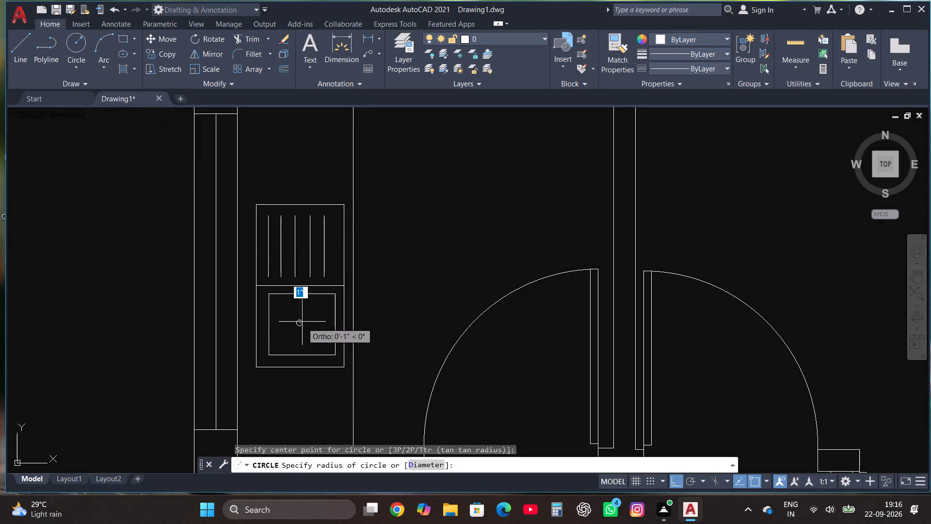
click(305, 322)
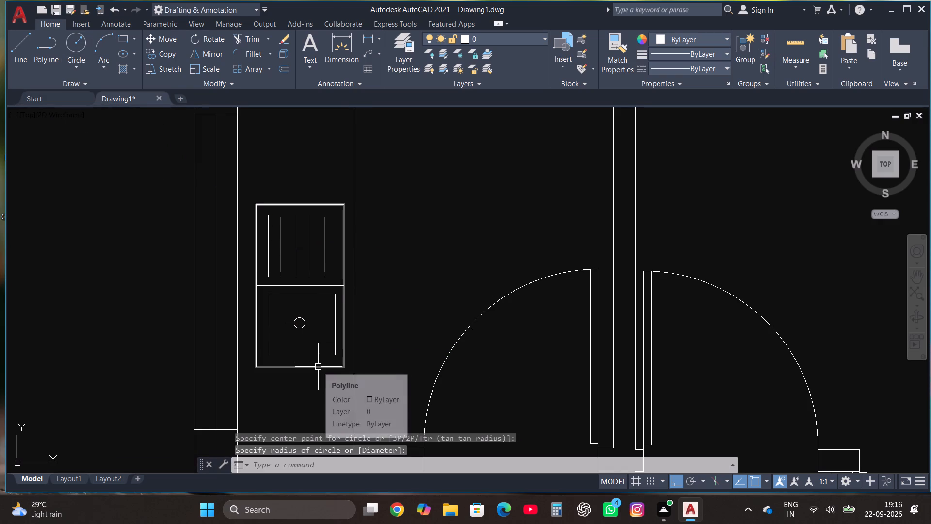
Draw a stove rectangle on the north counter, filling most of the depth between the counter edge and the wall.
scroll(327, 369, down, 3)
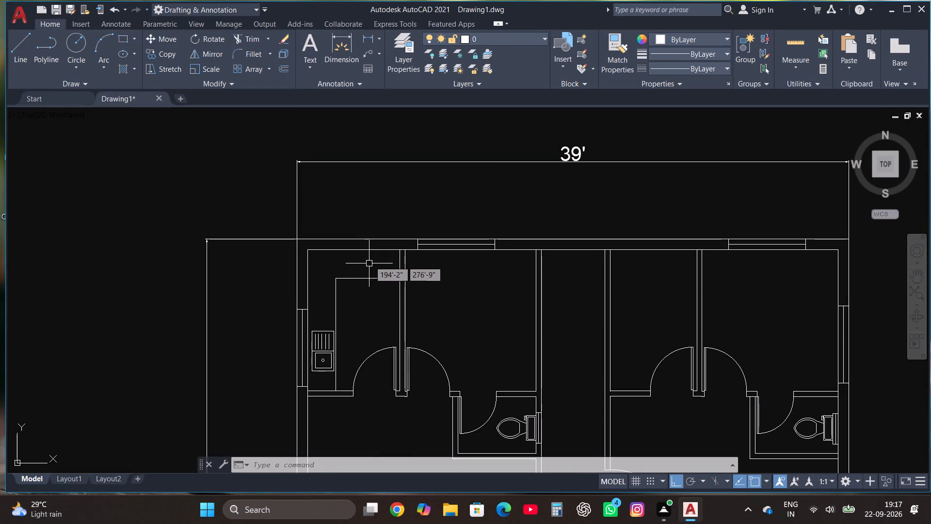
scroll(372, 254, down, 1)
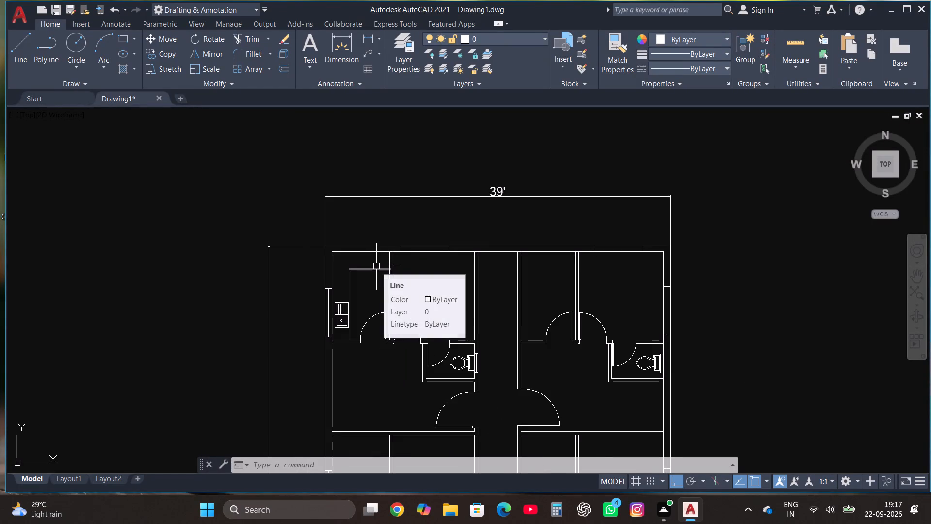
scroll(376, 266, up, 1)
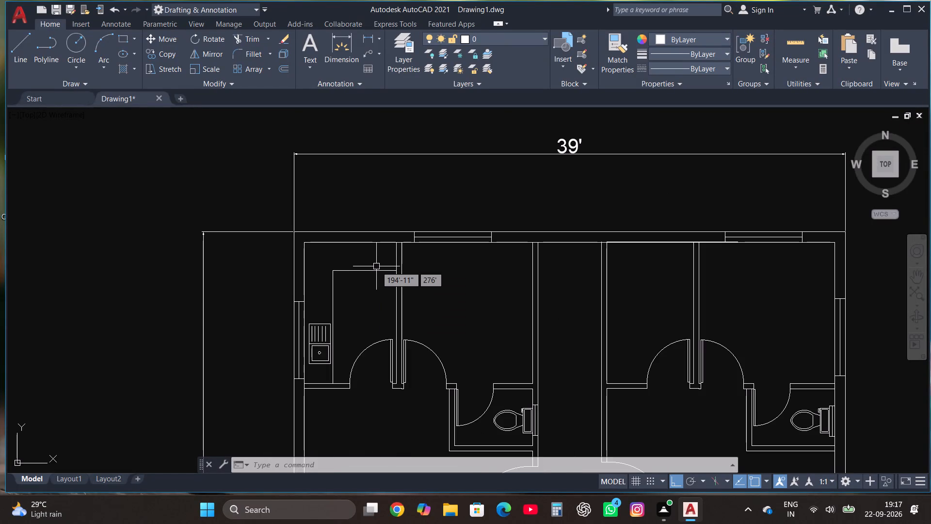
click(124, 43)
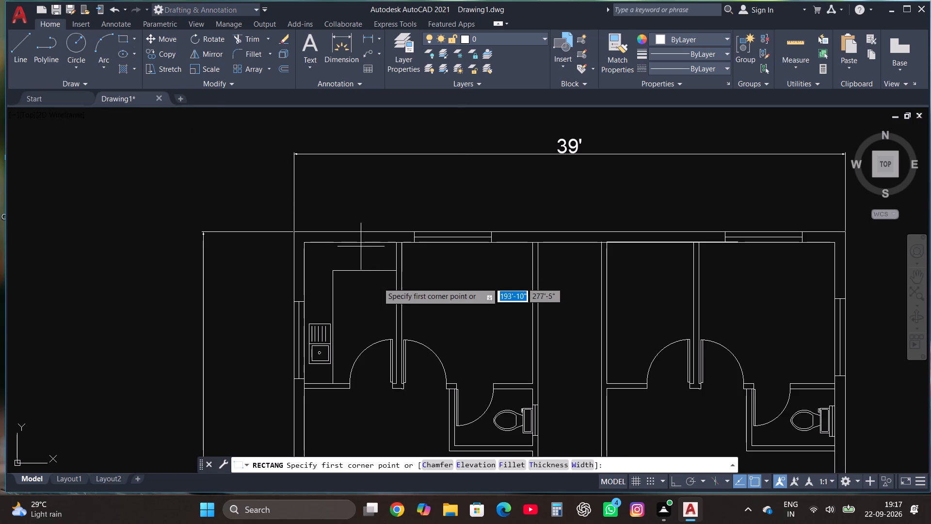
scroll(378, 282, up, 1)
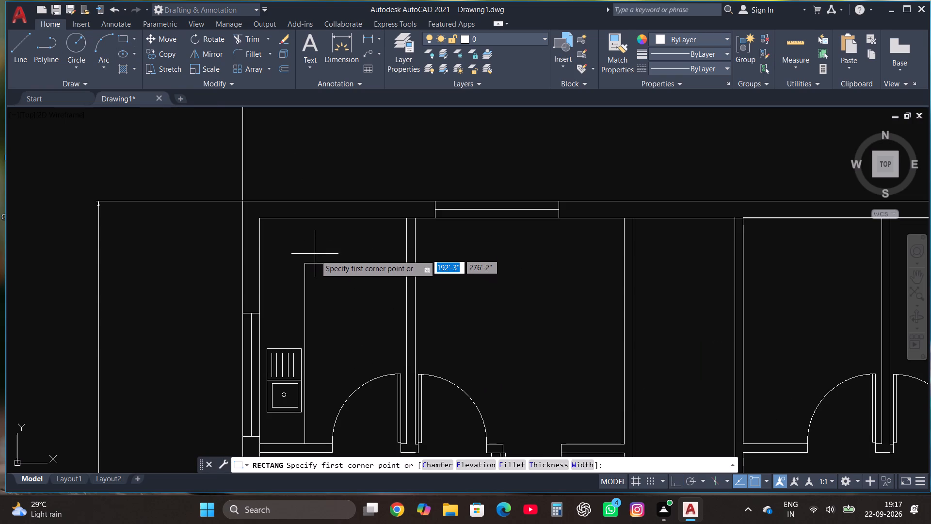
click(315, 260)
scroll(376, 227, up, 1)
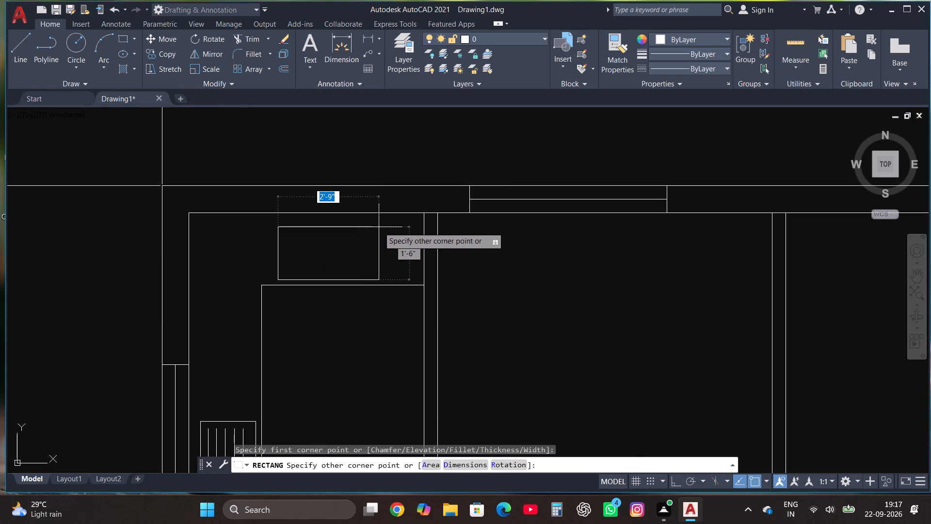
click(387, 220)
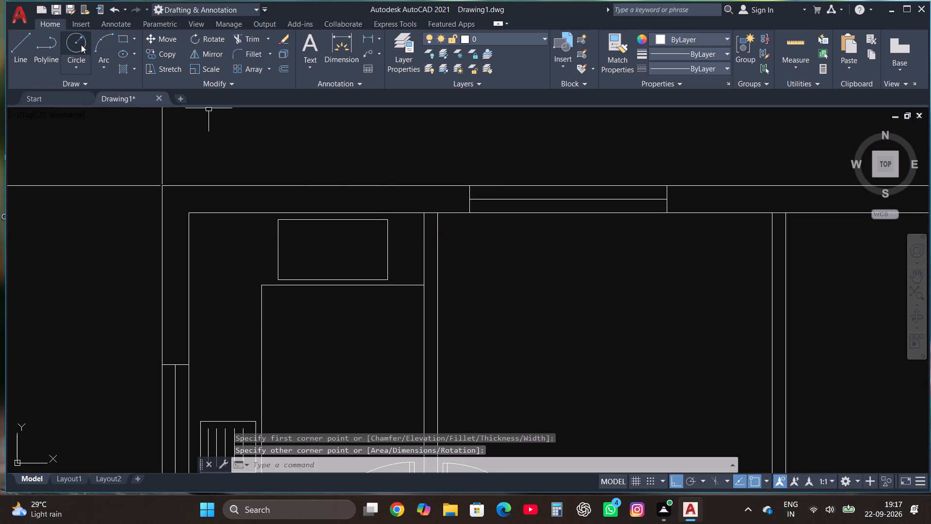
Draw a burner circle in the northwest part of the stove rectangle.
click(81, 45)
scroll(319, 236, up, 1)
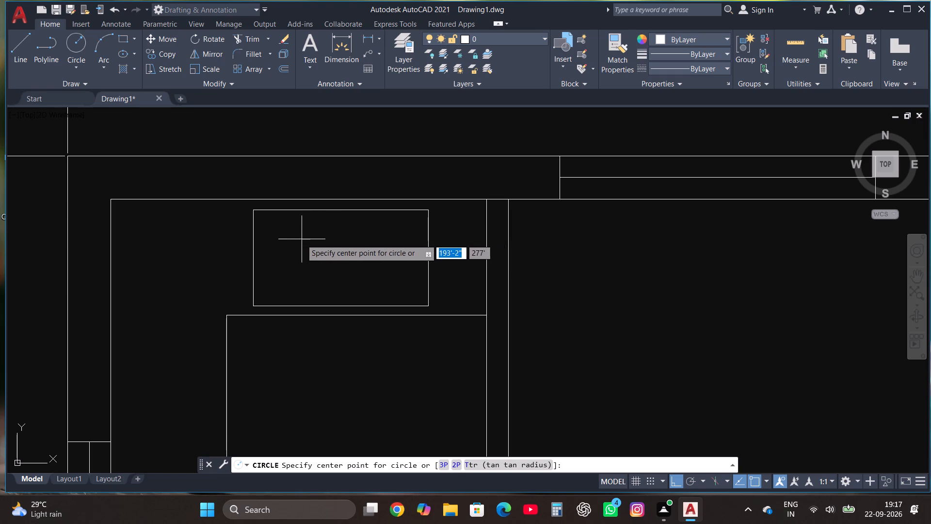
click(288, 244)
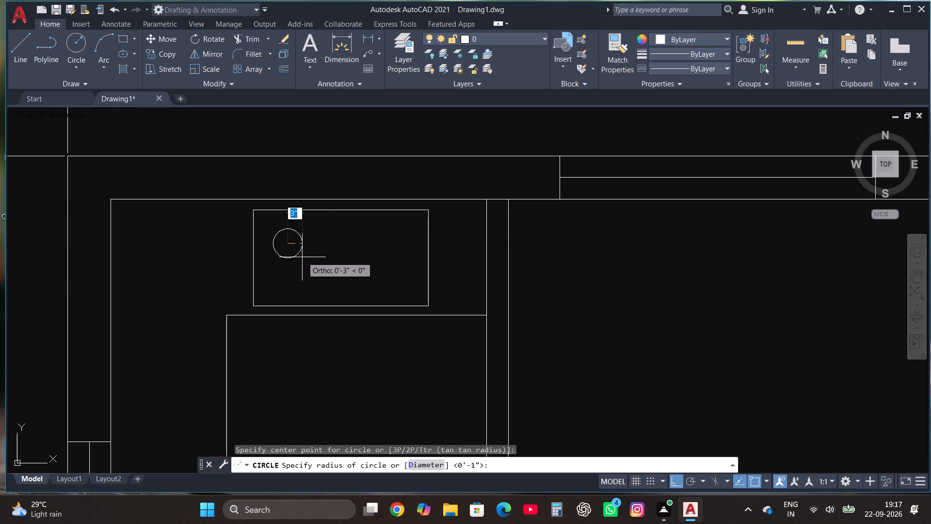
click(304, 264)
Draw four short lines, about 1" to 2" long, projecting outward from the burner circle's north, south, east and west points.
click(16, 37)
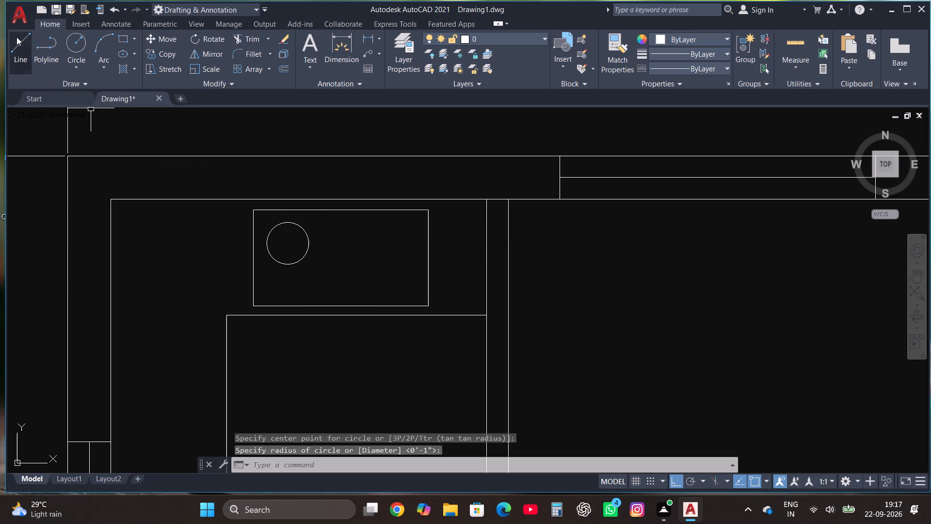
scroll(262, 239, up, 2)
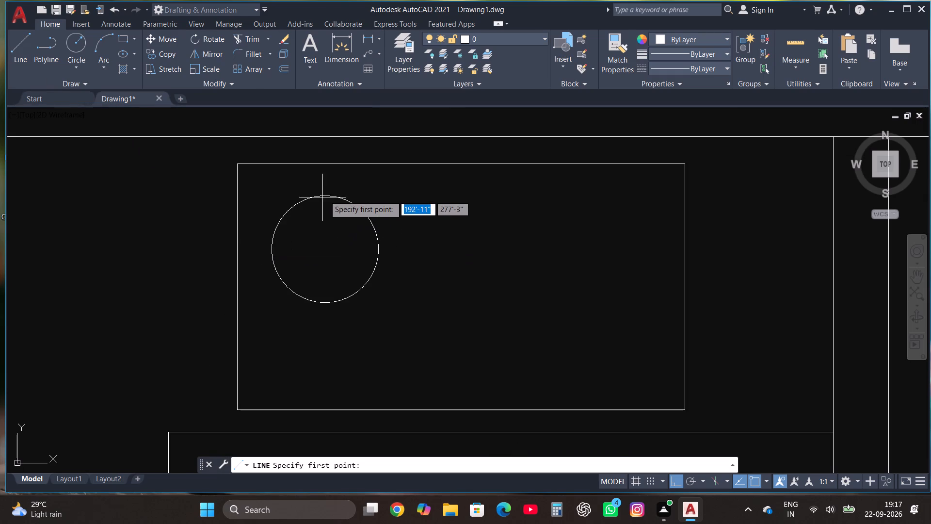
click(322, 198)
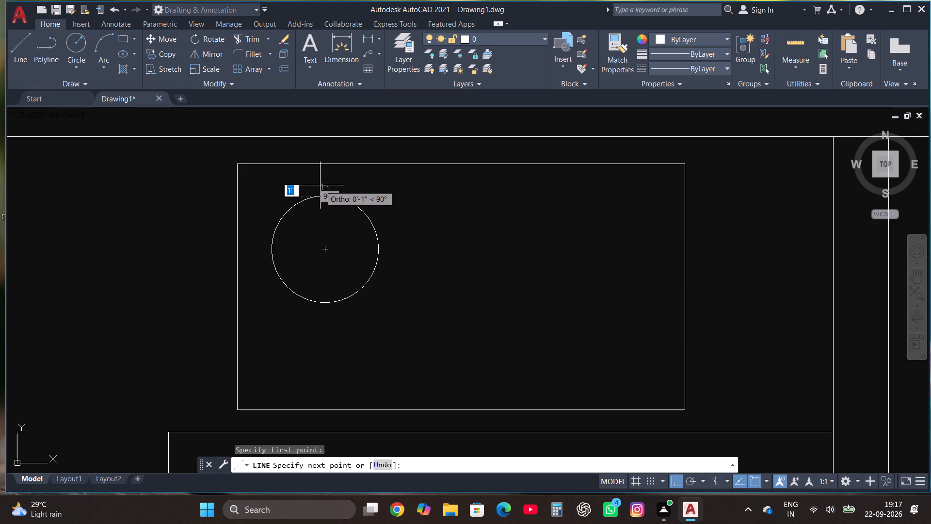
click(320, 178)
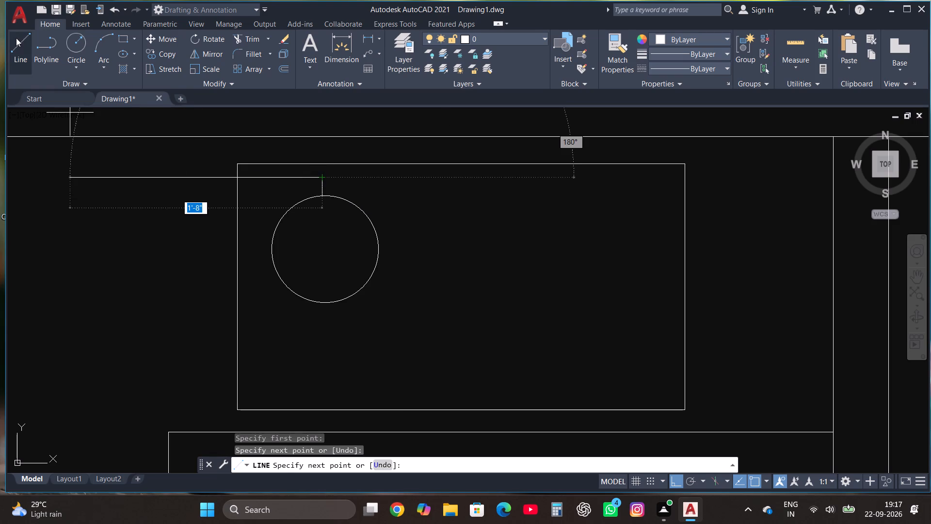
click(16, 38)
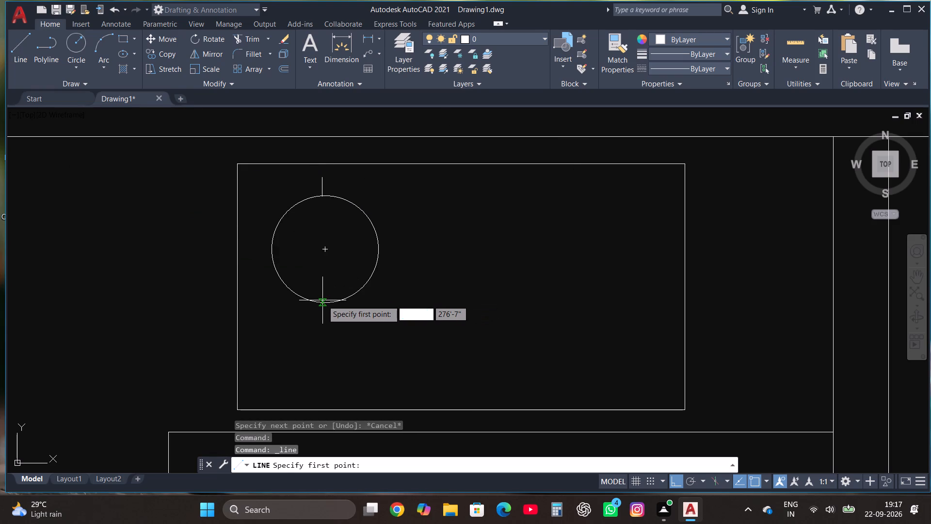
click(325, 303)
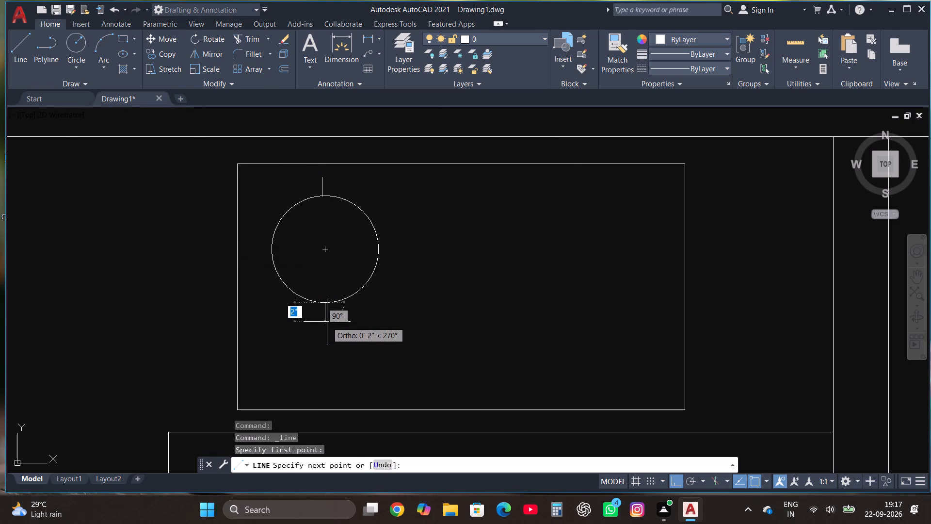
click(327, 322)
click(25, 45)
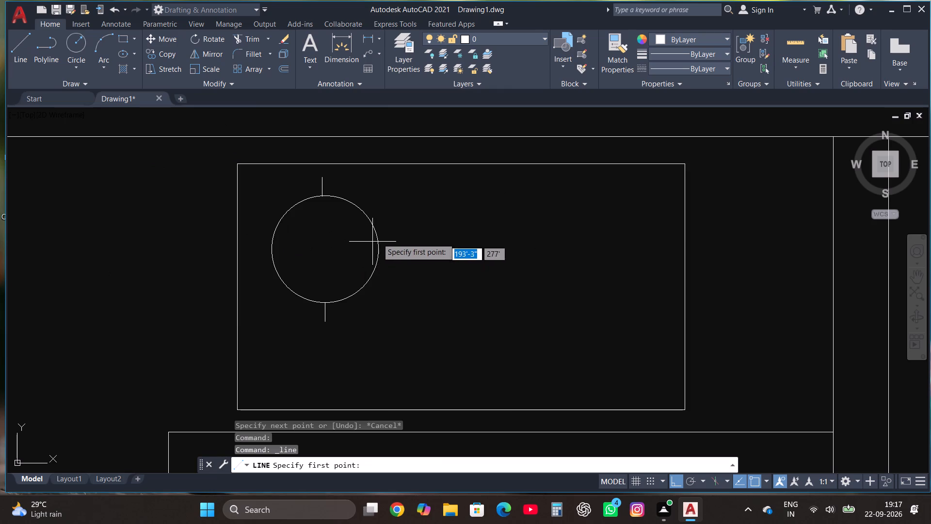
click(380, 248)
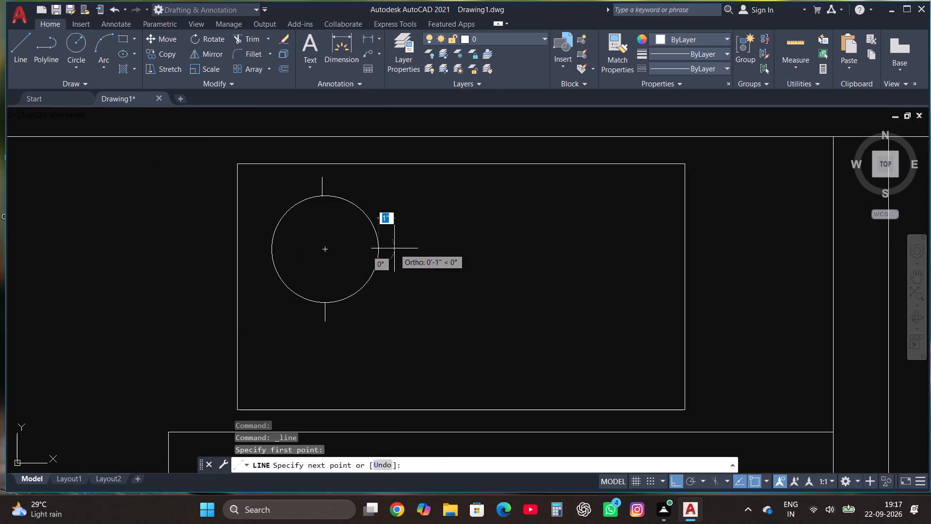
click(398, 249)
click(23, 34)
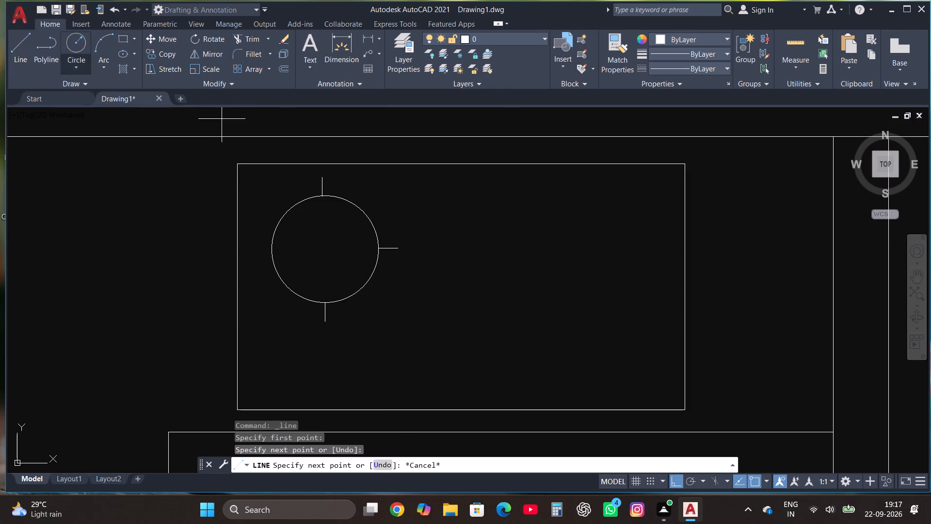
click(271, 254)
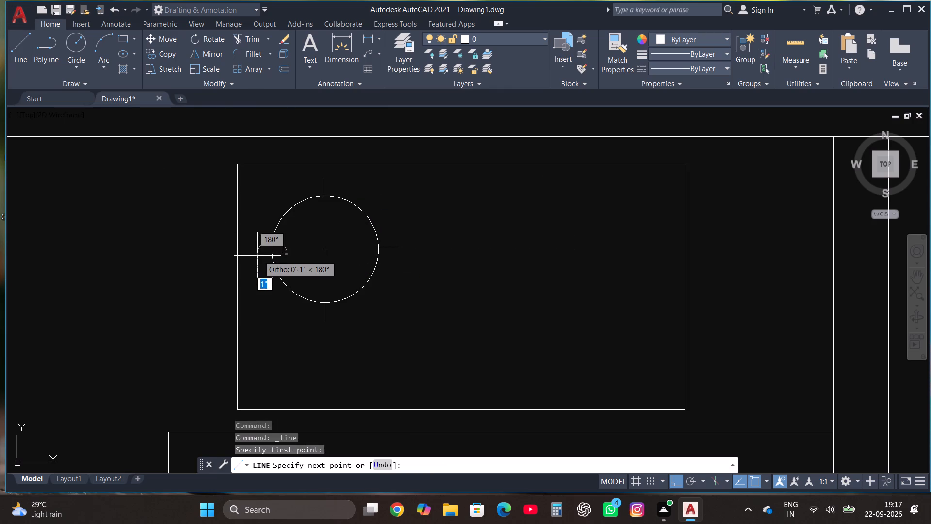
click(255, 256)
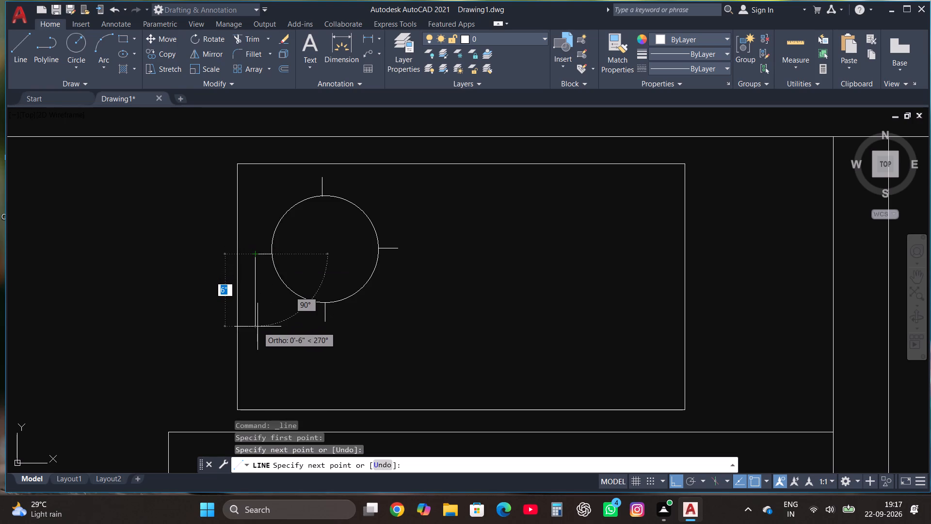
key(Escape)
Copy the burner circle with its four short lines into the southeast part of the stove rectangle.
click(253, 348)
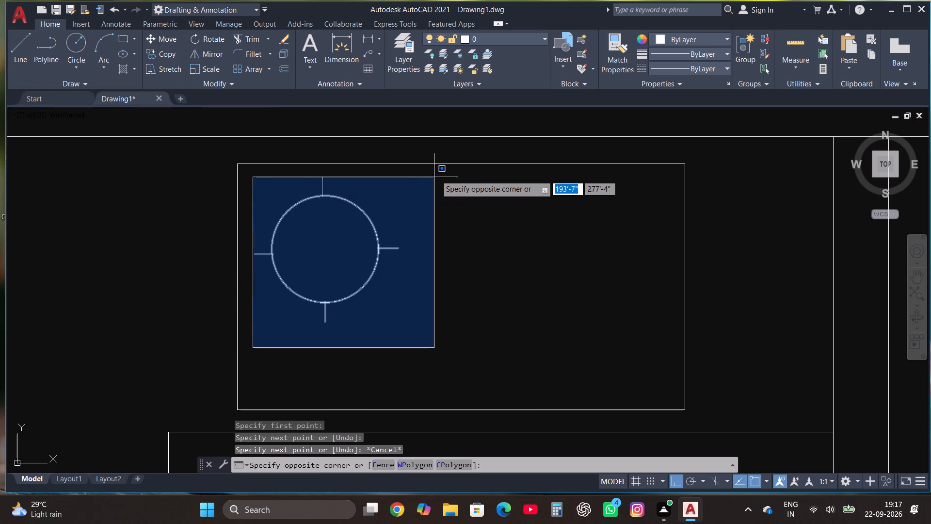
click(436, 175)
click(168, 52)
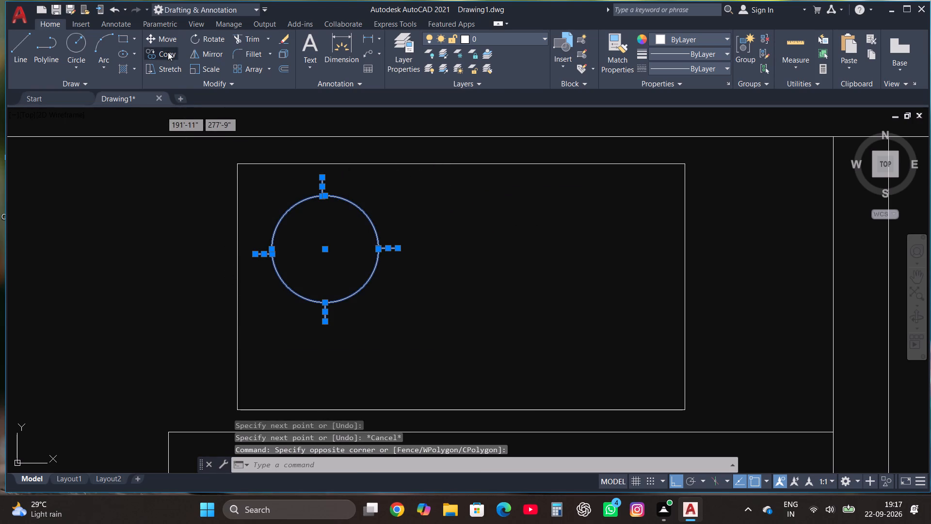
click(328, 252)
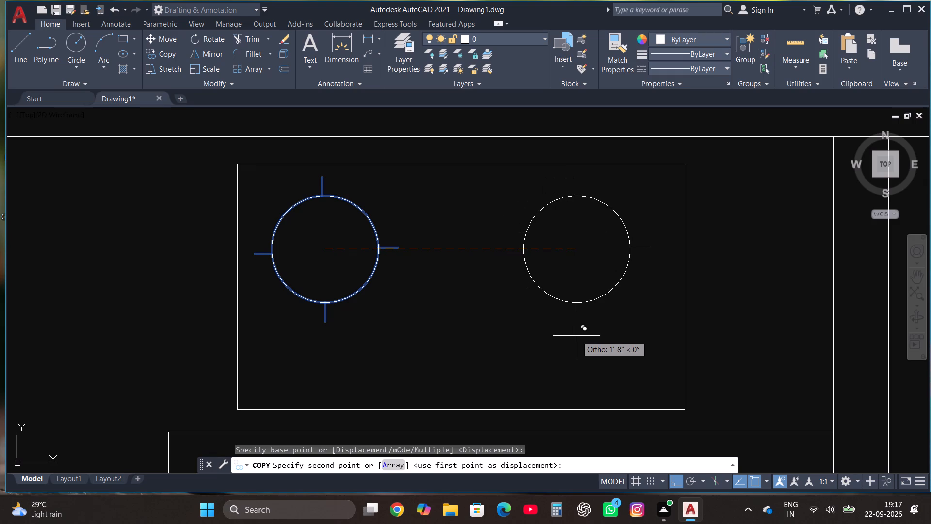
key(F8)
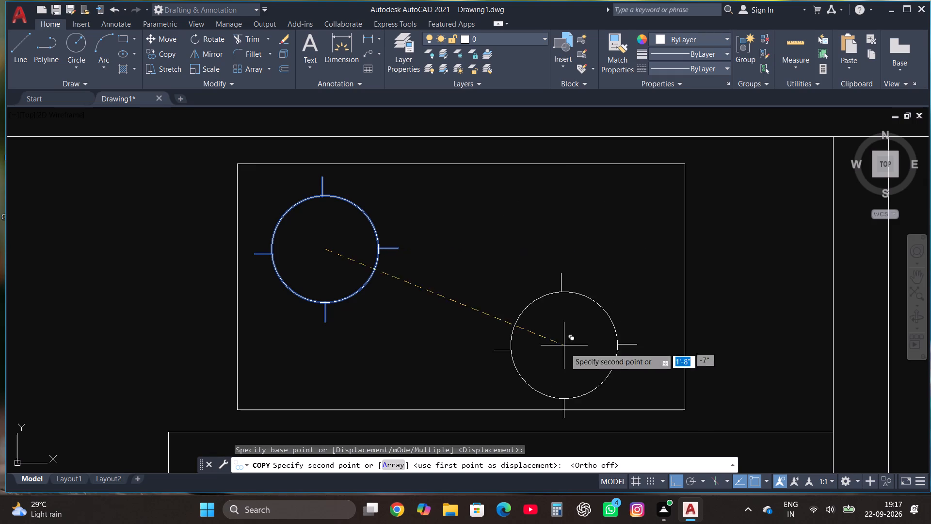
click(589, 329)
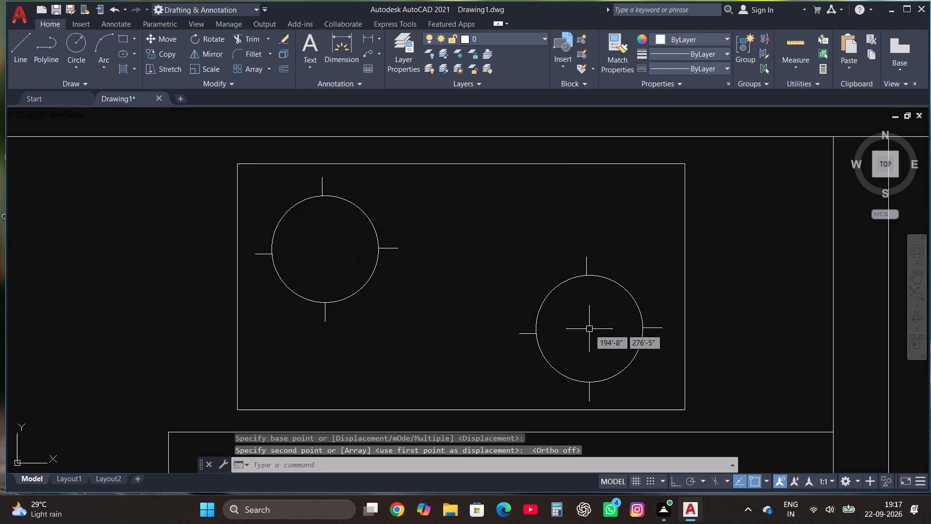
Draw a smaller burner circle in the northern part of the stove, between the two large burners.
scroll(406, 312, down, 1)
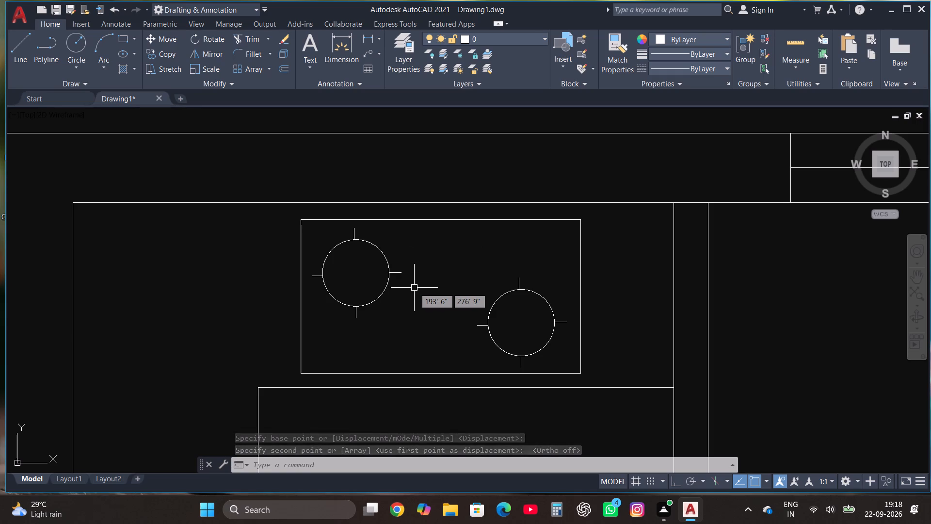
scroll(422, 242, up, 2)
scroll(422, 242, down, 1)
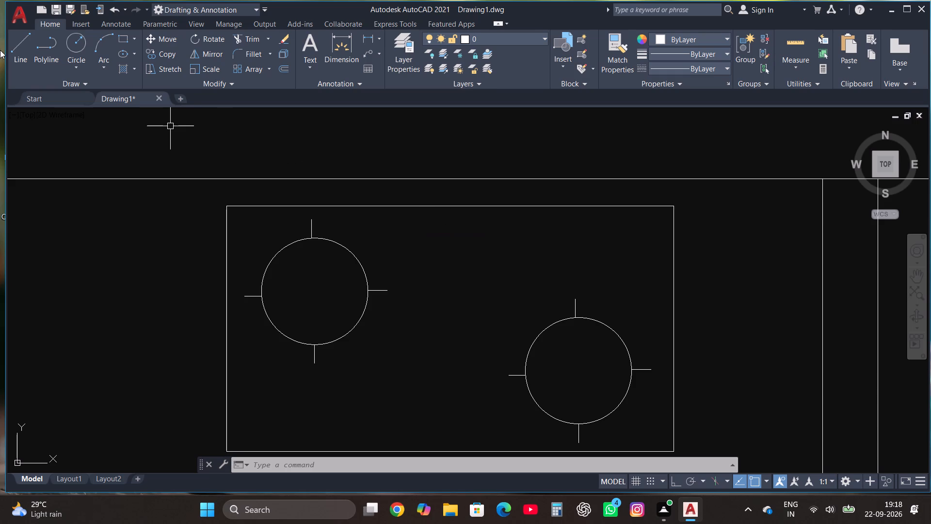
click(66, 48)
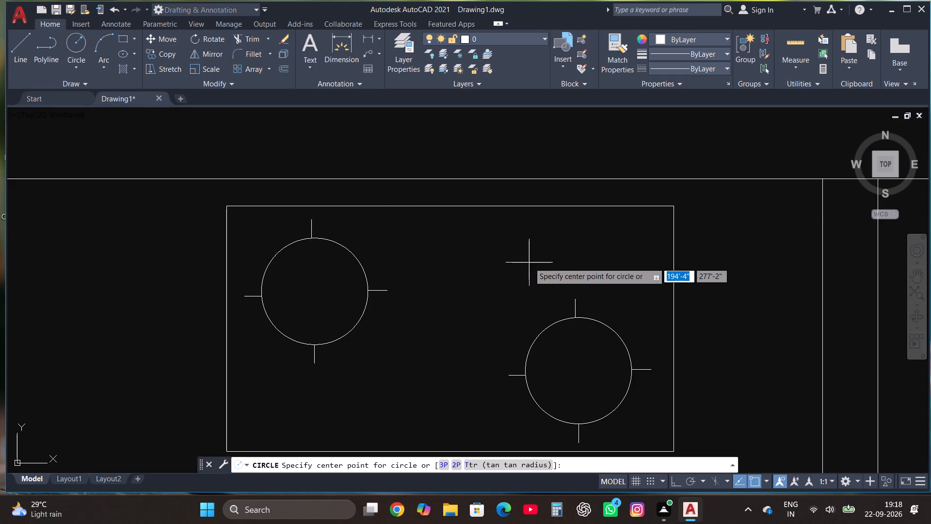
click(474, 274)
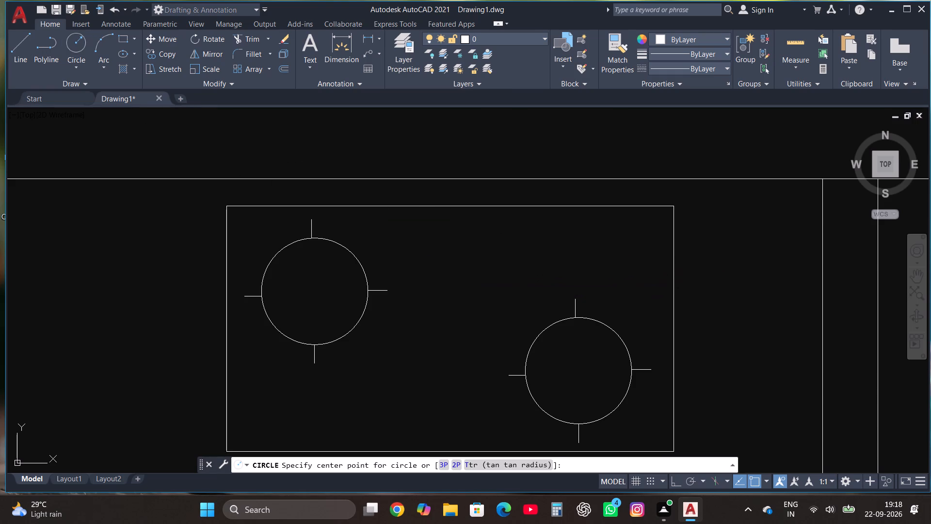
click(498, 287)
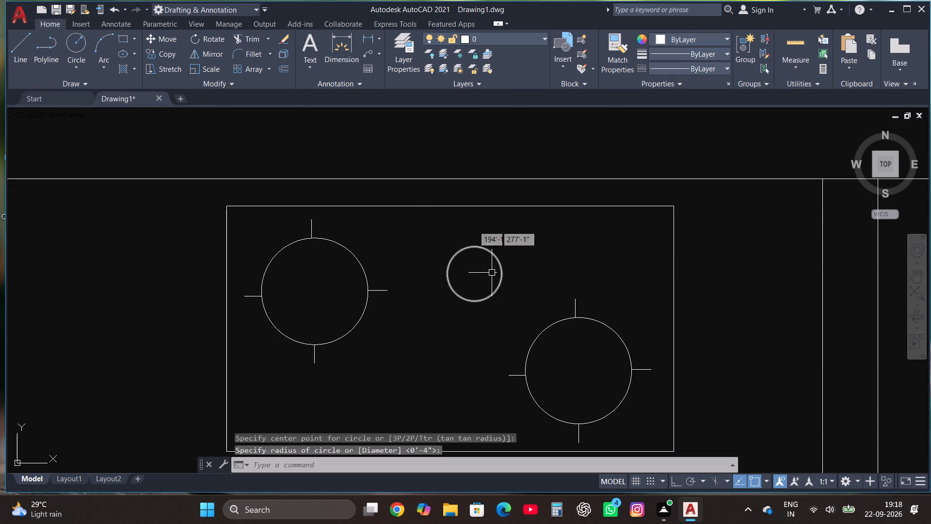
Draw four short lines, about 1" long, projecting outward from the small burner circle's north, south, east and west points.
click(19, 41)
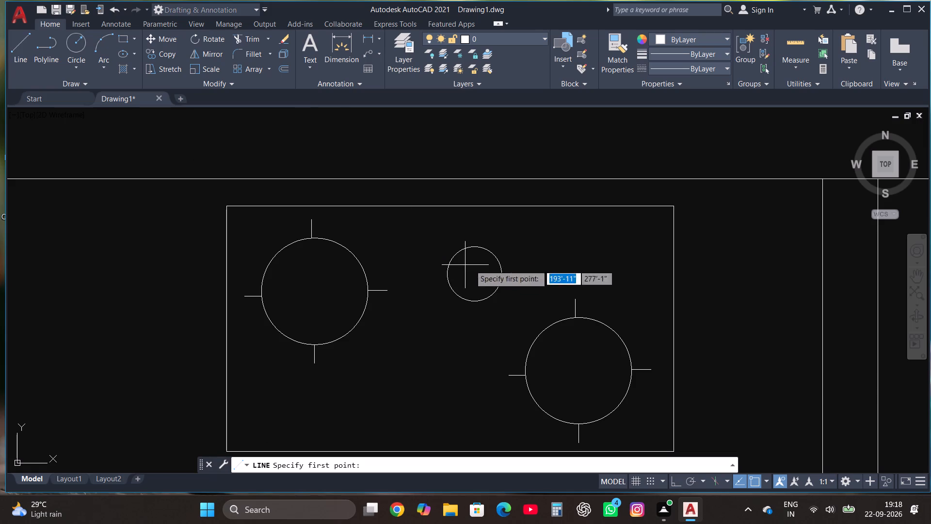
click(474, 246)
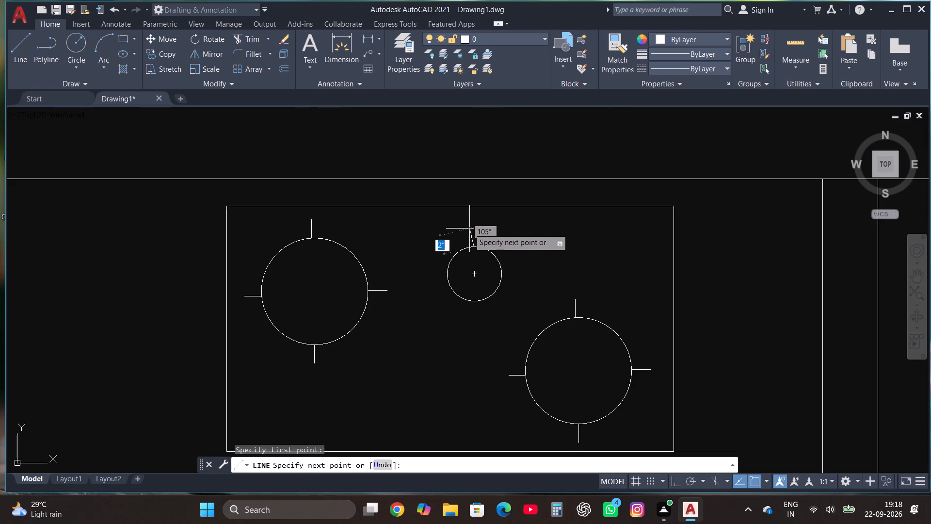
key(F8)
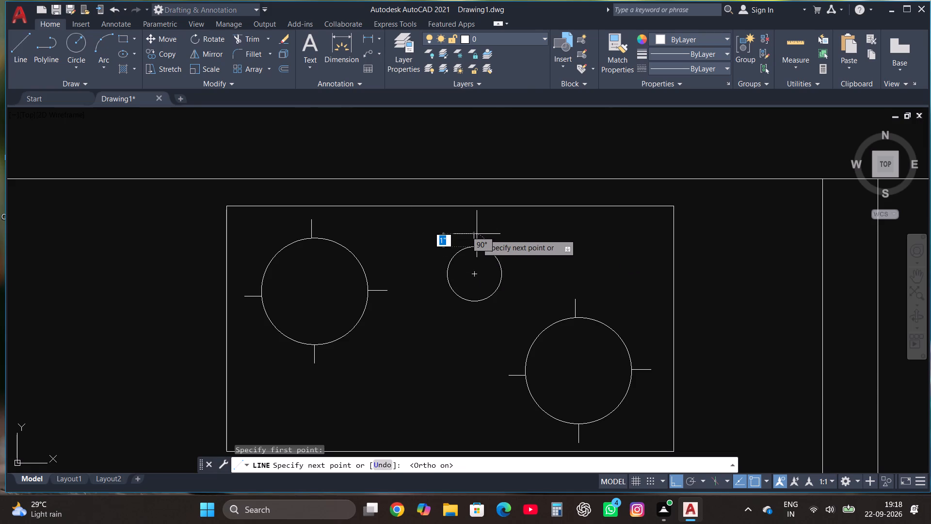
click(477, 233)
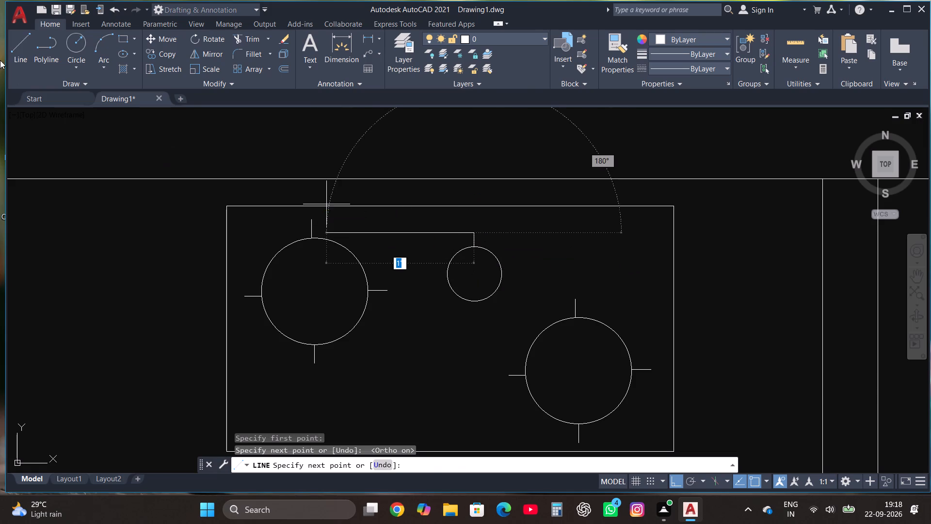
click(15, 42)
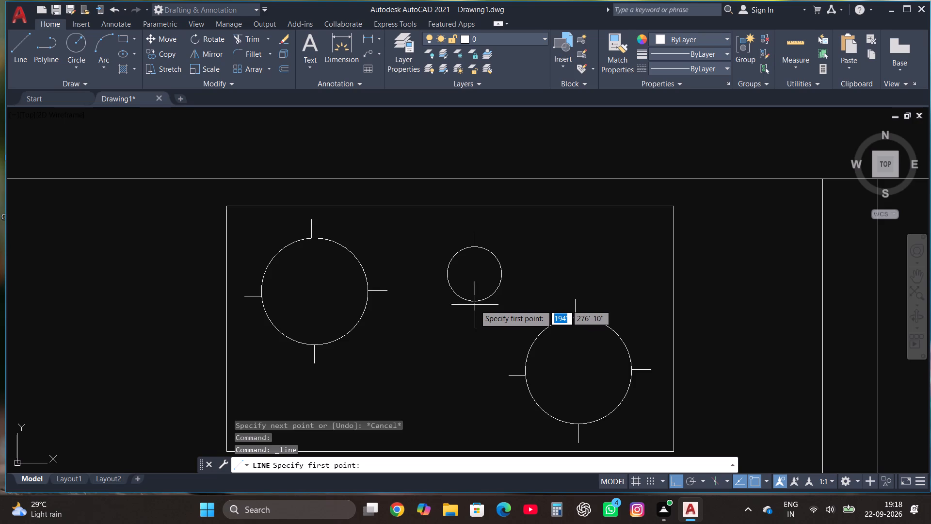
click(475, 303)
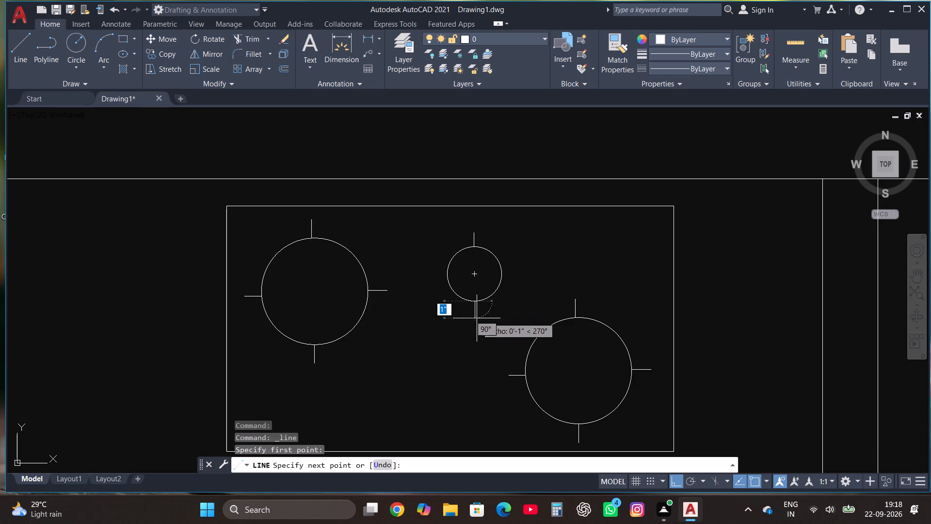
click(476, 315)
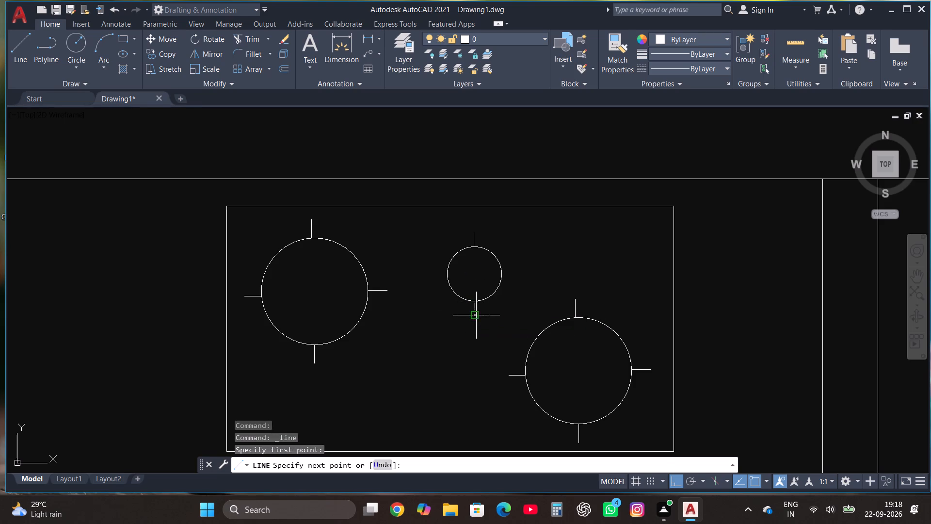
click(23, 59)
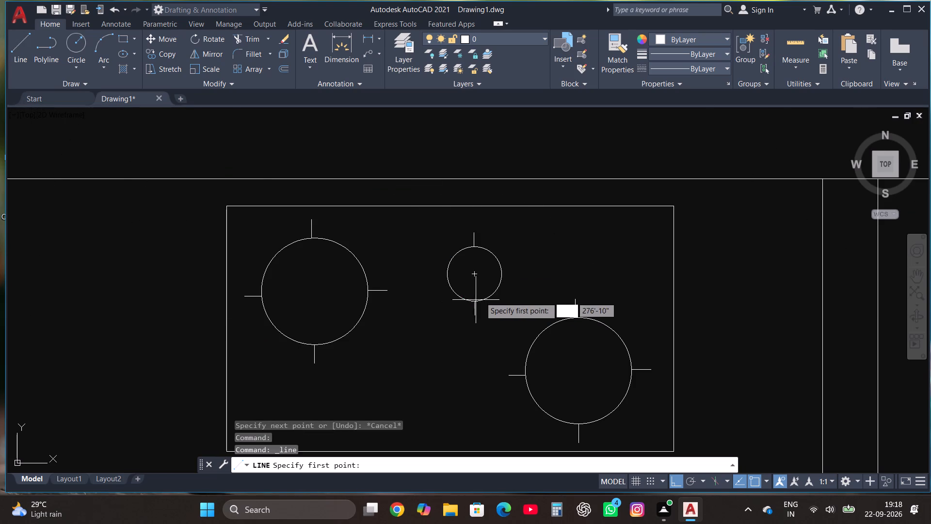
click(501, 273)
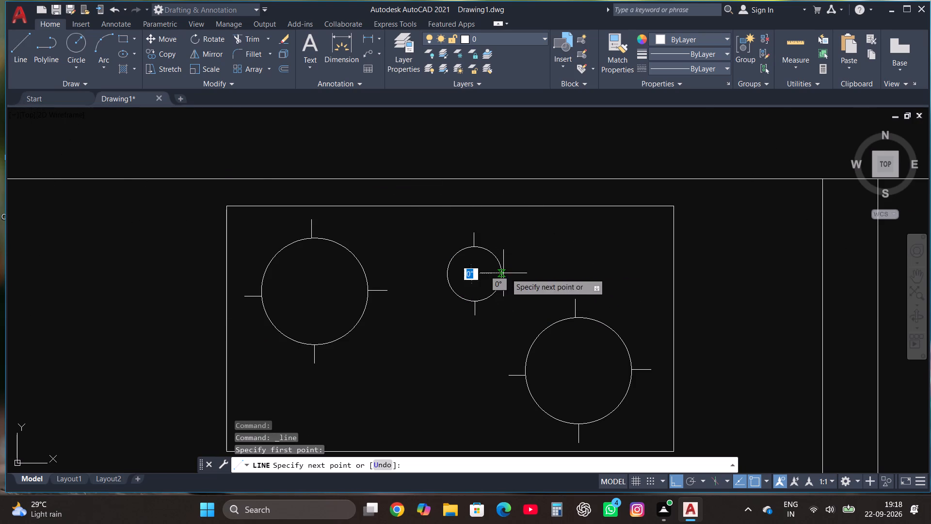
click(514, 273)
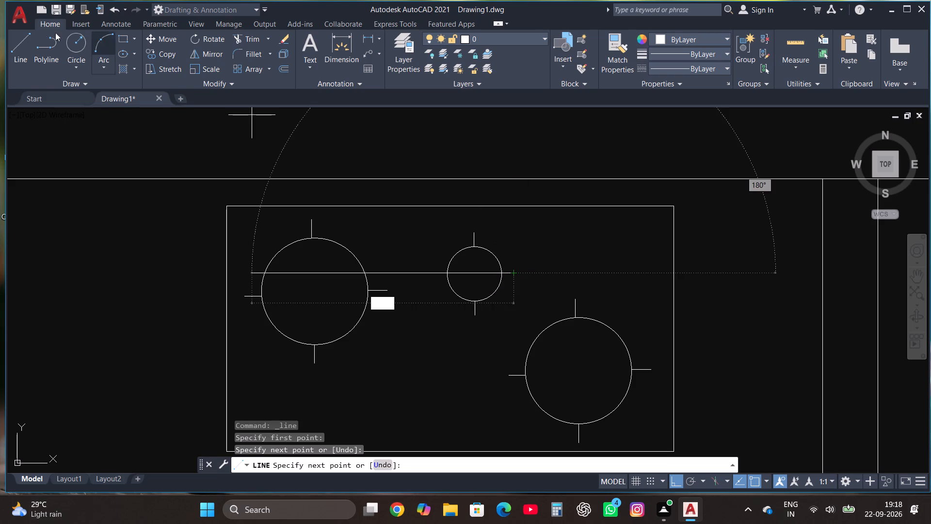
click(25, 38)
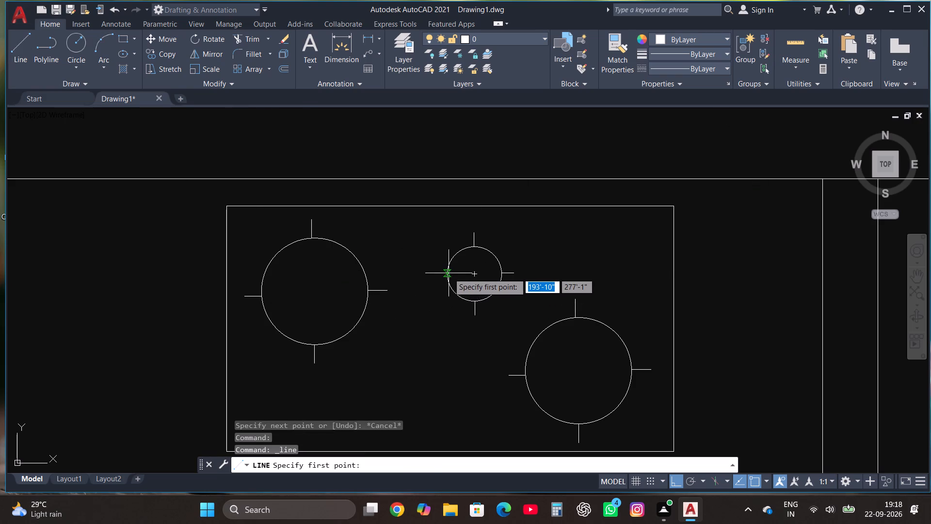
click(447, 276)
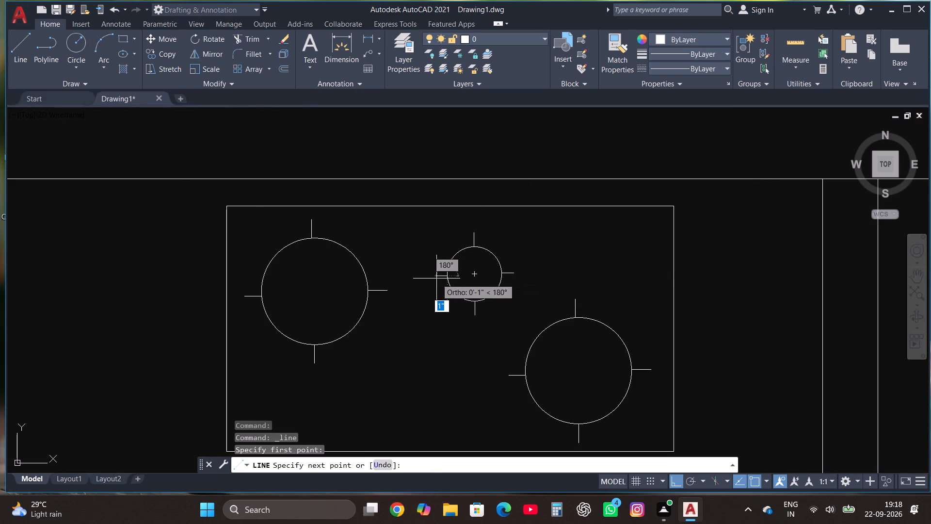
click(436, 278)
key(Escape)
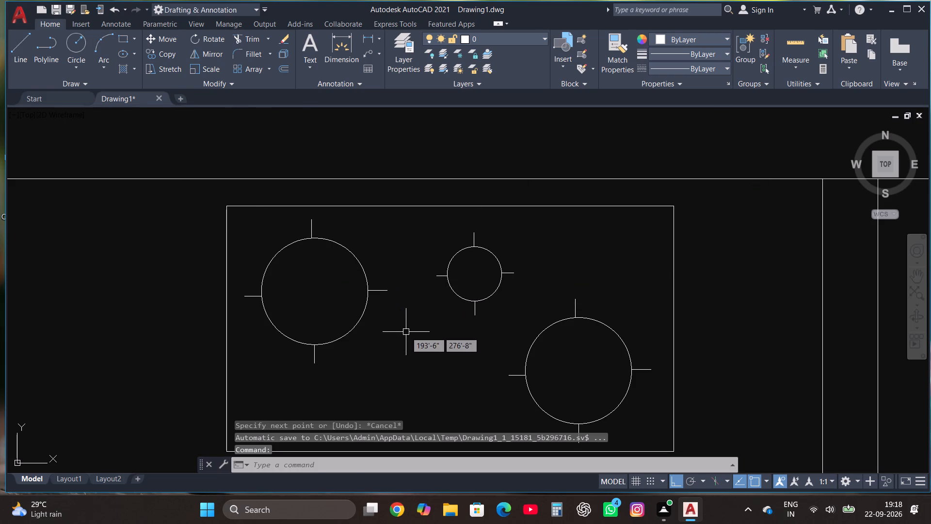
Copy the small burner with its four short lines into the southern part of the stove, between the two large burners.
click(412, 345)
click(515, 229)
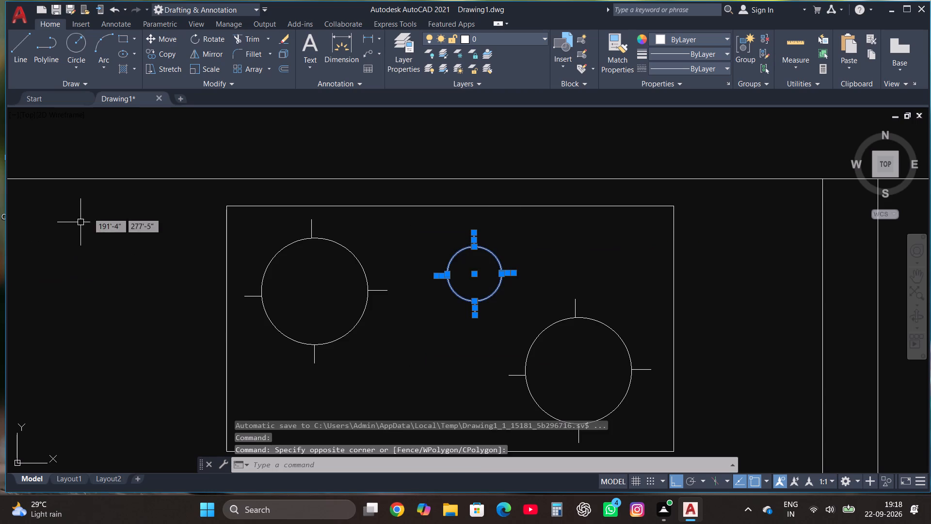
click(161, 57)
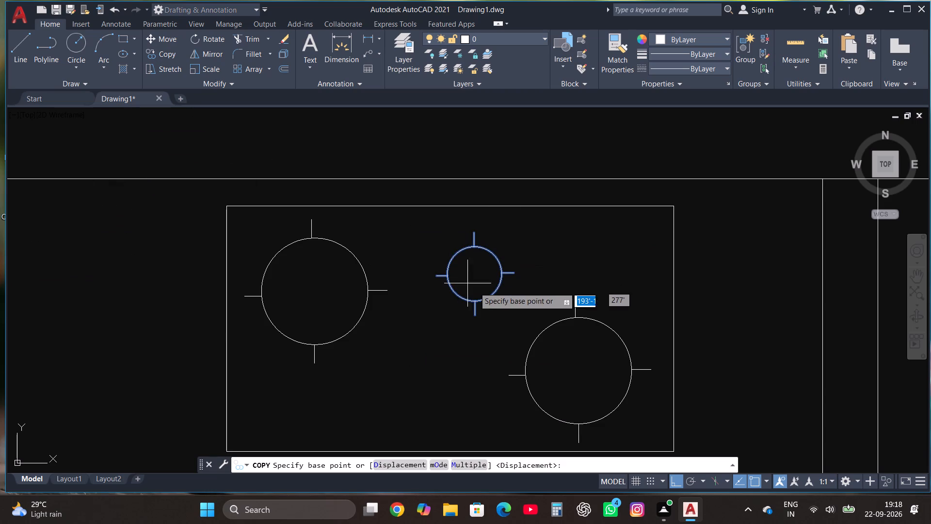
click(474, 287)
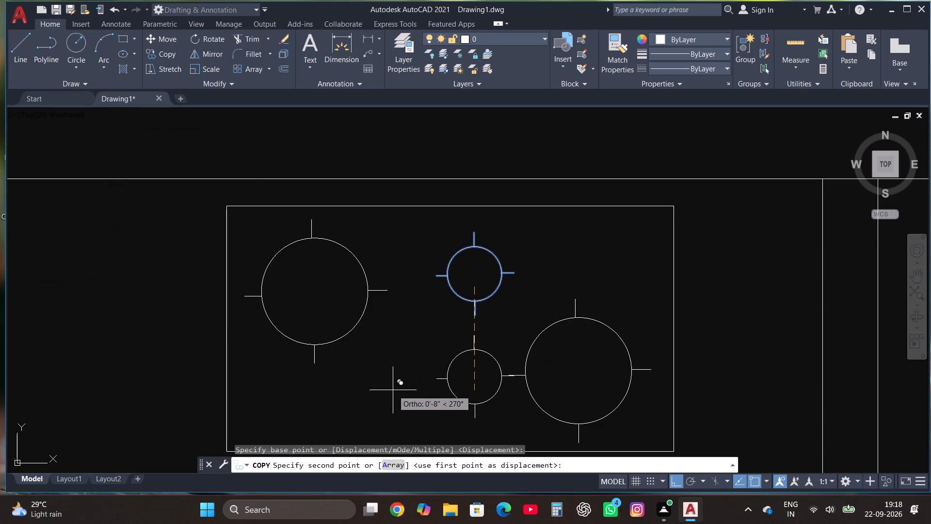
key(F8)
scroll(394, 388, down, 1)
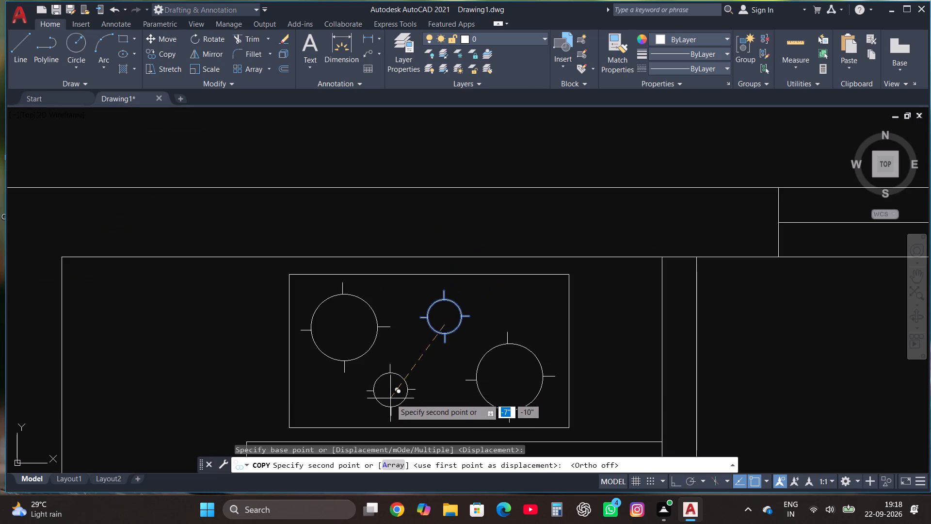
click(395, 401)
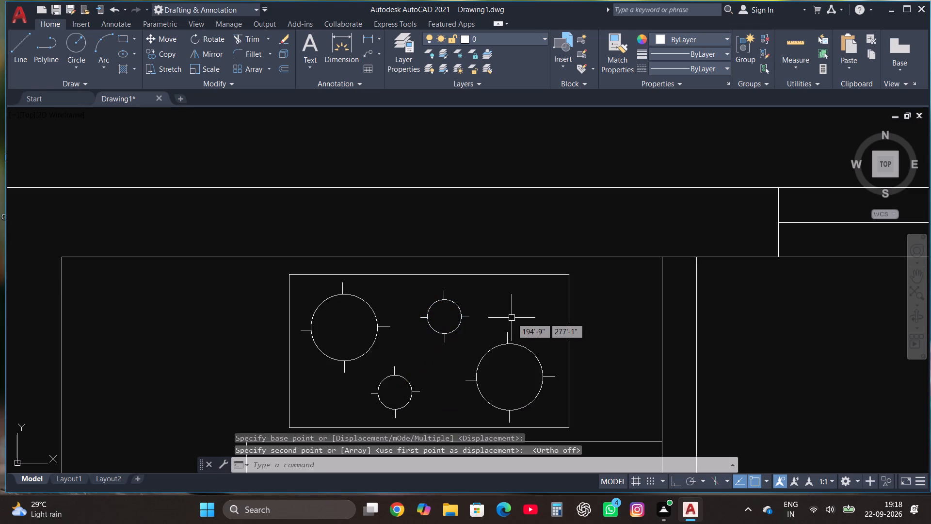
Draw a bed rectangle about 3'-7" by 4'-7" against the north wall of the room east of the kitchen.
scroll(512, 336, down, 3)
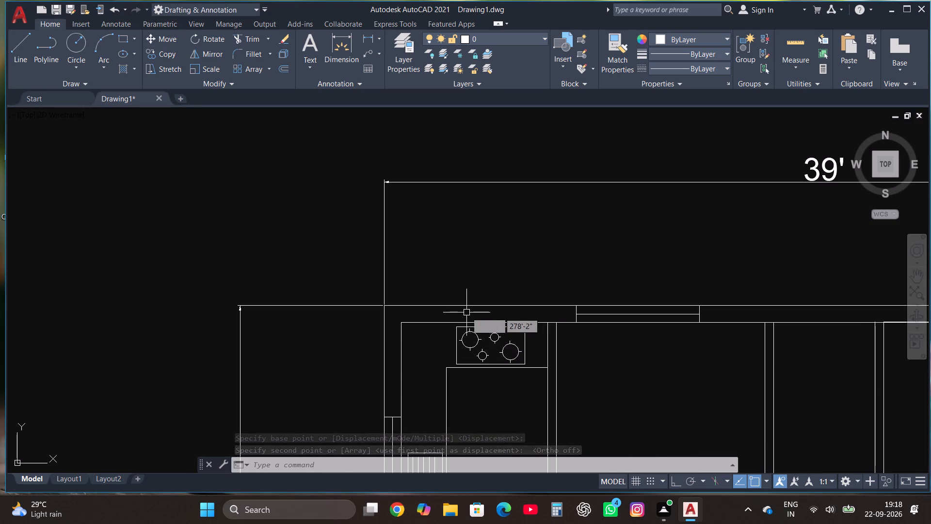
scroll(459, 329, down, 1)
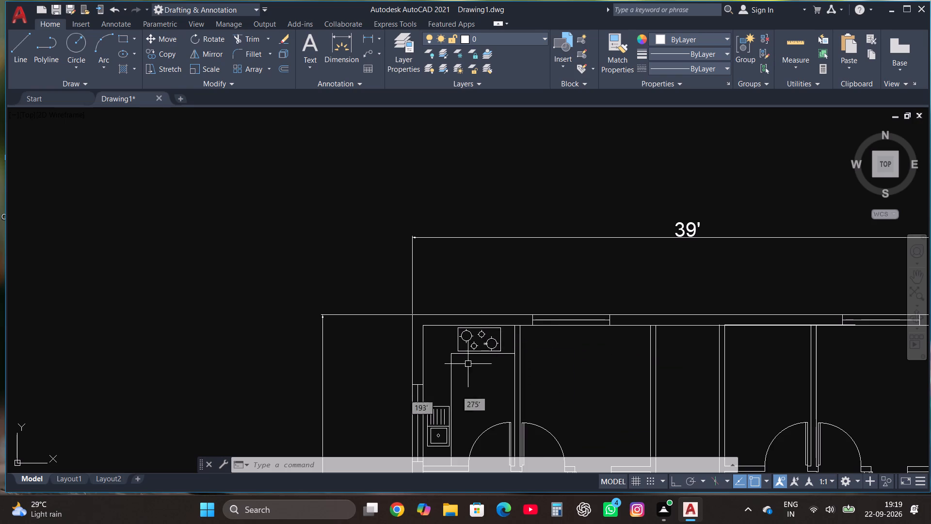
scroll(419, 365, down, 1)
scroll(559, 378, up, 2)
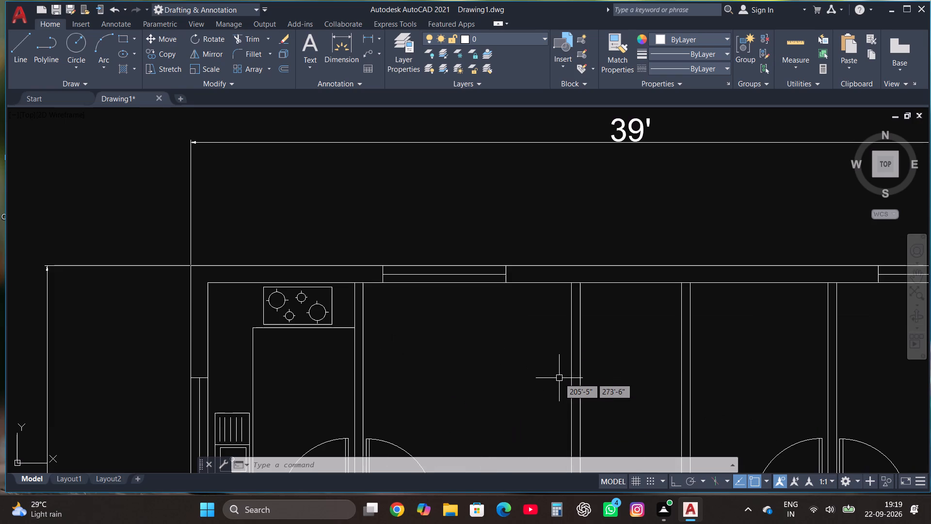
click(125, 37)
click(440, 284)
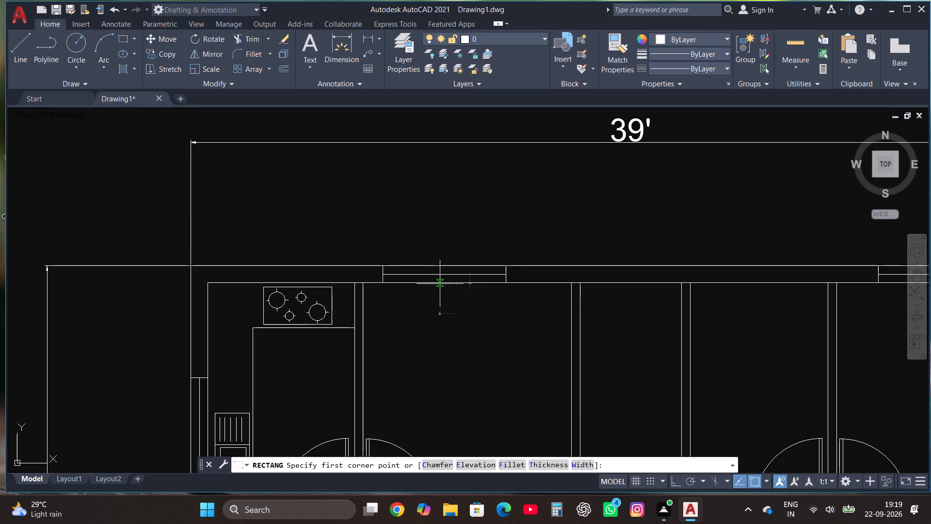
click(521, 388)
Draw a pillow rectangle about 1'-4" by 7" inside the bed's northwest corner.
scroll(513, 342, down, 1)
scroll(526, 349, up, 1)
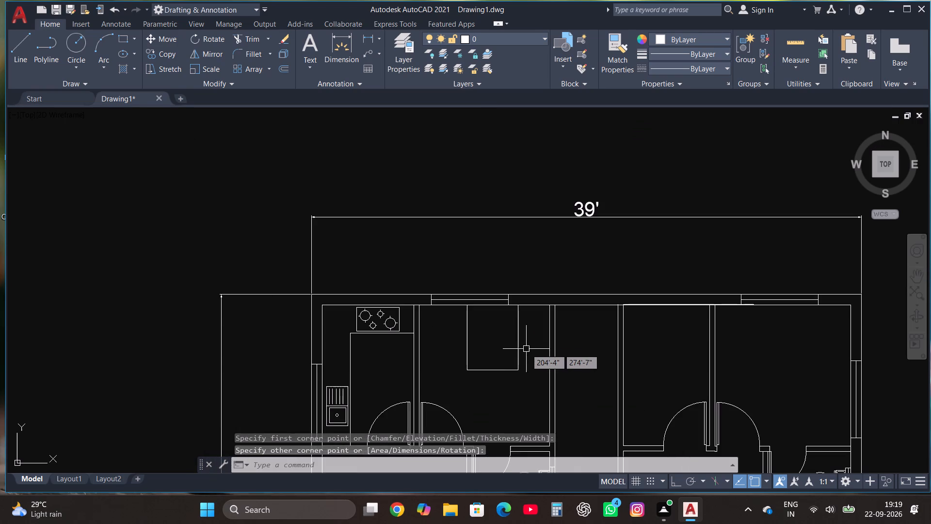
scroll(526, 349, up, 1)
click(122, 39)
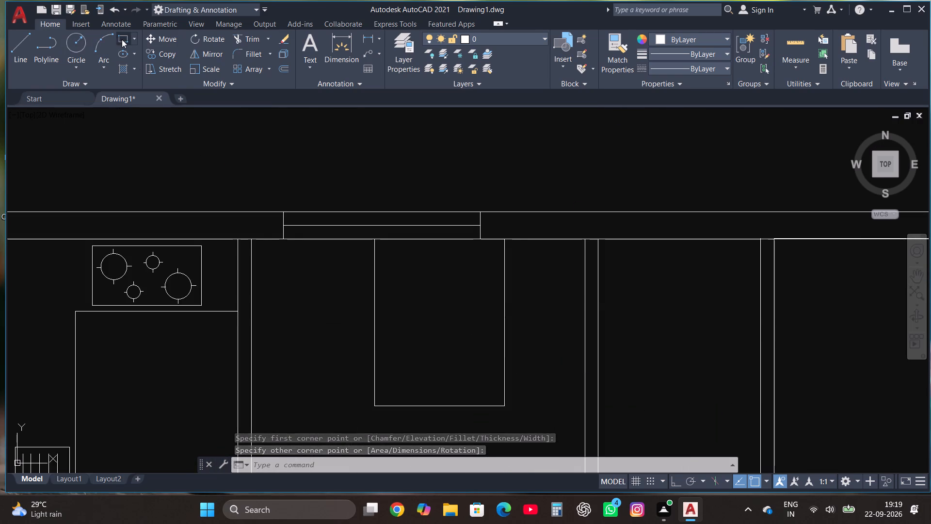
click(386, 251)
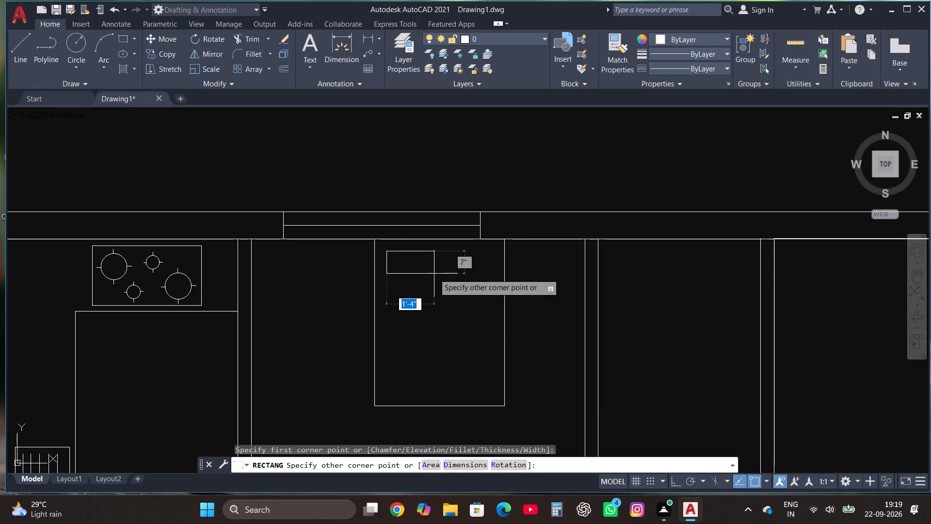
click(434, 276)
click(434, 276)
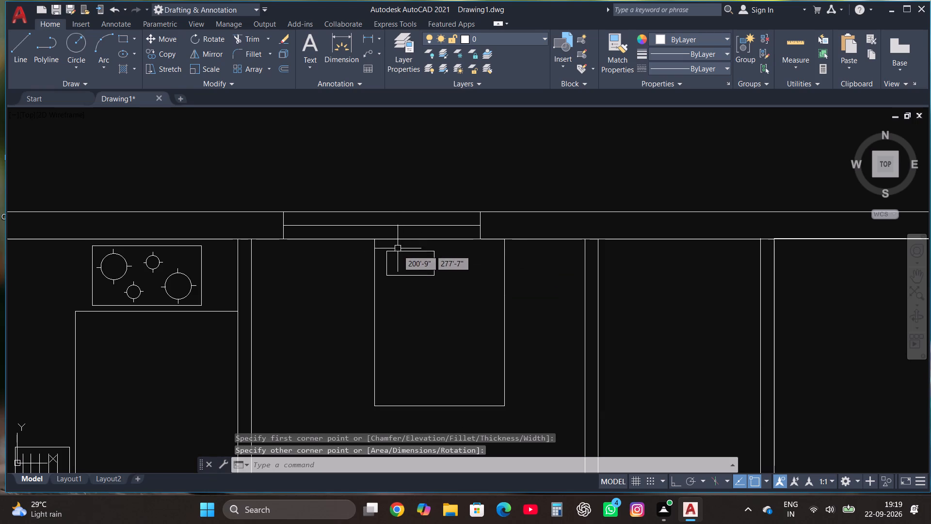
Copy the pillow about 1'-6" straight east so a second pillow sits beside it on the bed.
click(398, 252)
click(165, 57)
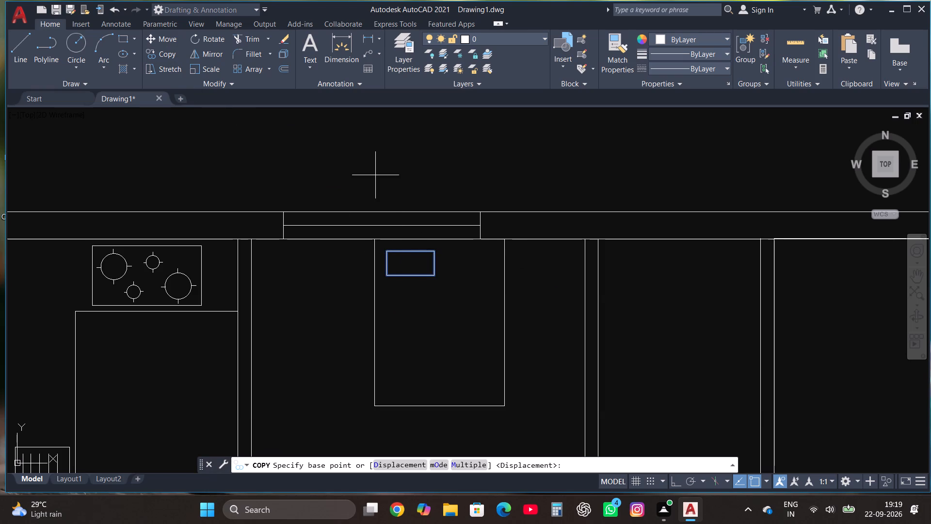
click(425, 270)
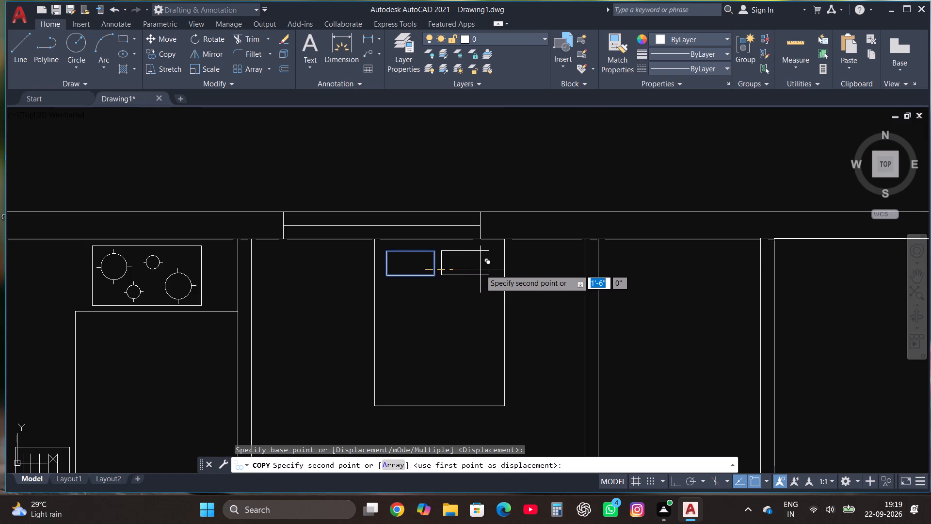
key(F8)
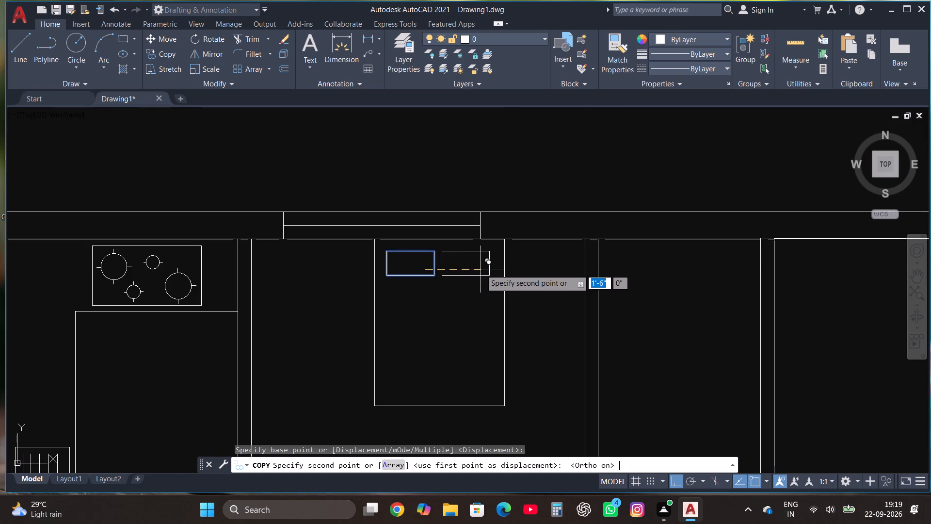
click(482, 269)
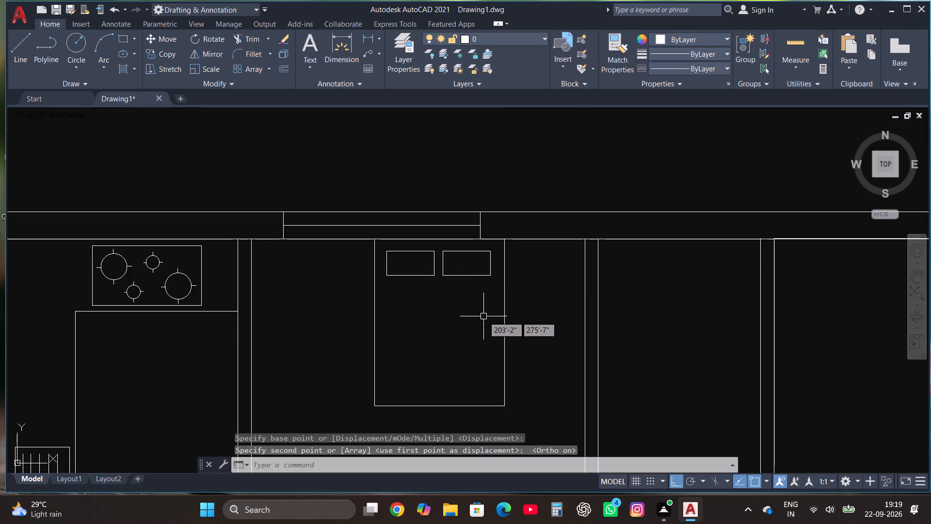
Draw a blanket line across the bed south of the pillows, ending in a folded triangular corner at the bed's east edge.
click(21, 49)
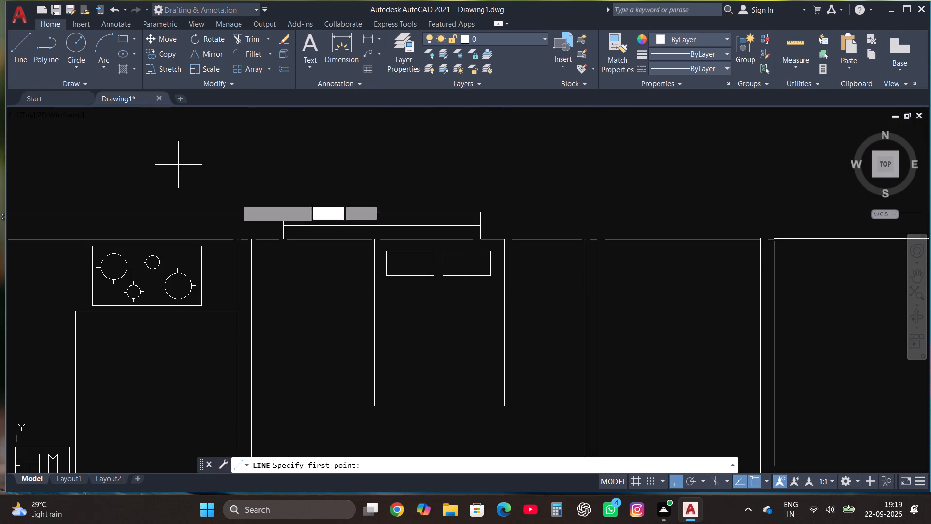
click(376, 303)
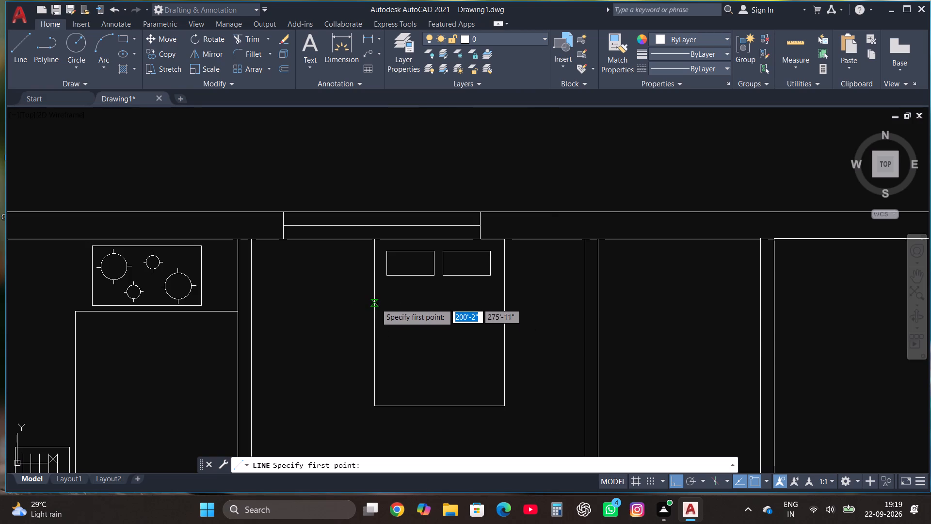
click(481, 307)
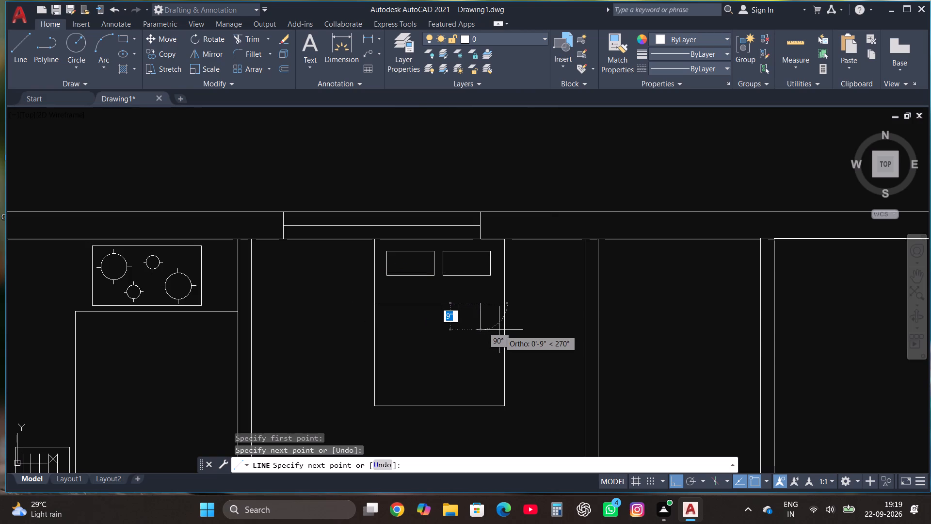
key(F8)
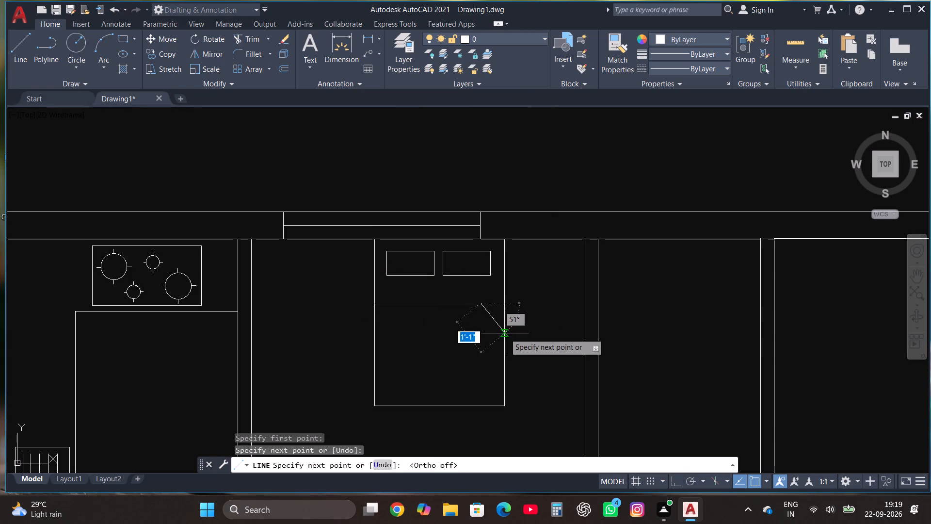
click(505, 333)
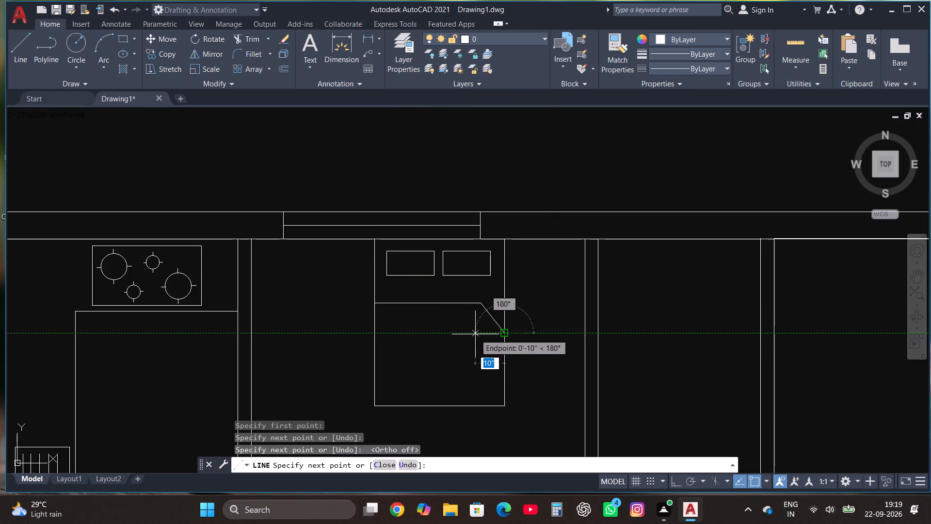
click(475, 334)
click(480, 306)
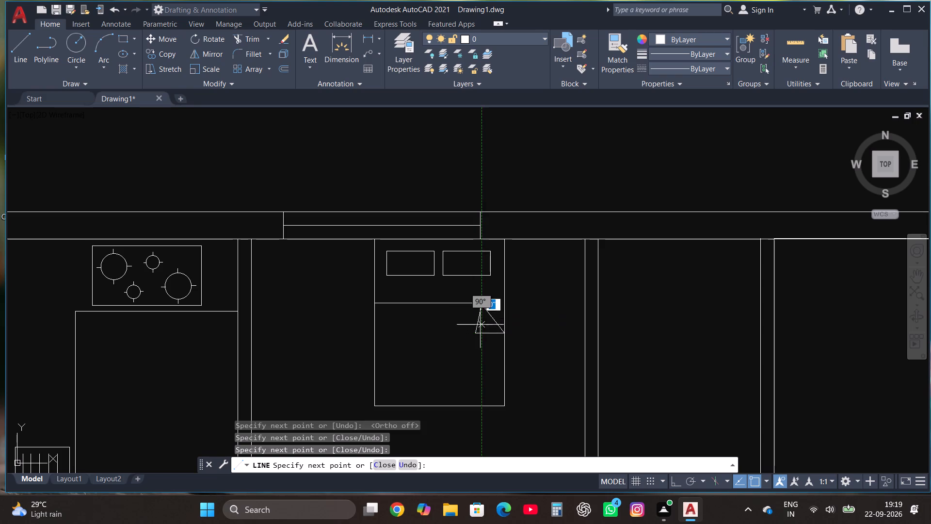
key(Escape)
scroll(476, 371, down, 2)
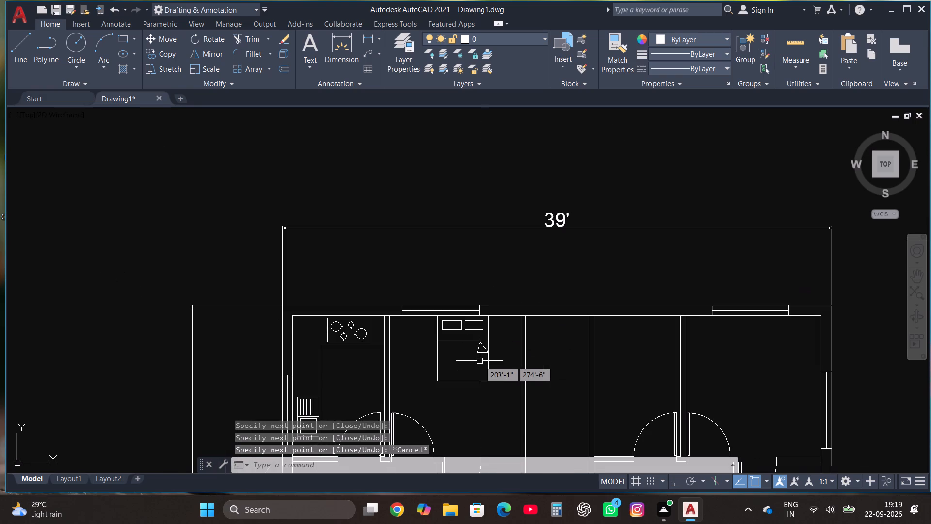
click(428, 393)
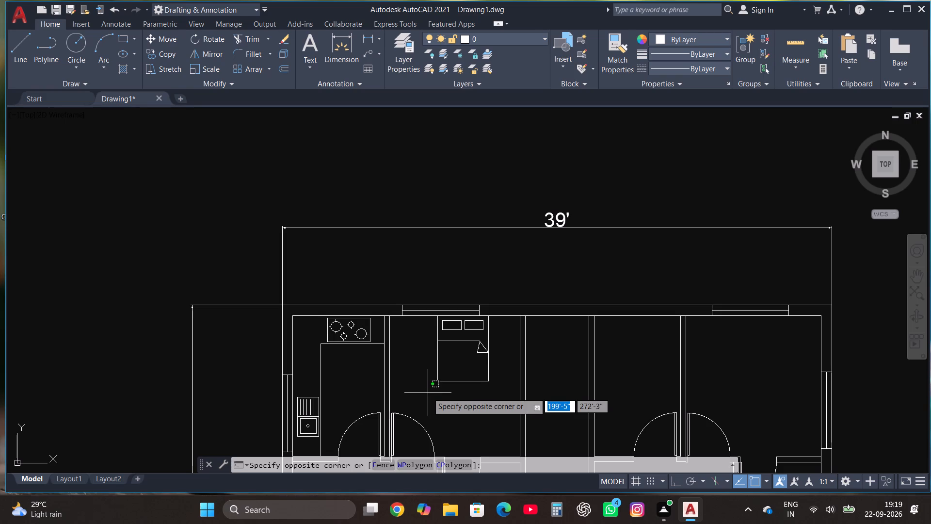
key(Escape)
Draw a table rectangle about 4' by 2' in the western part of the room south of the kitchen.
scroll(442, 324, down, 3)
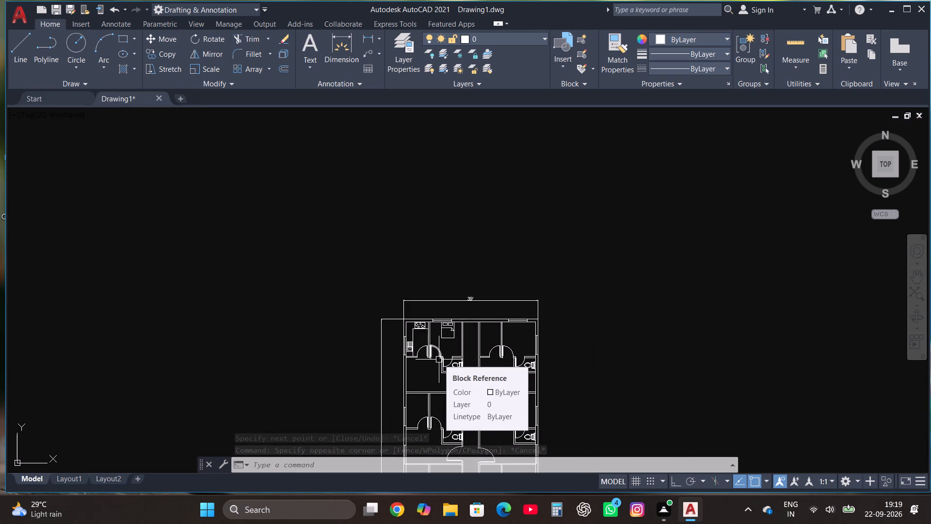
scroll(439, 360, up, 2)
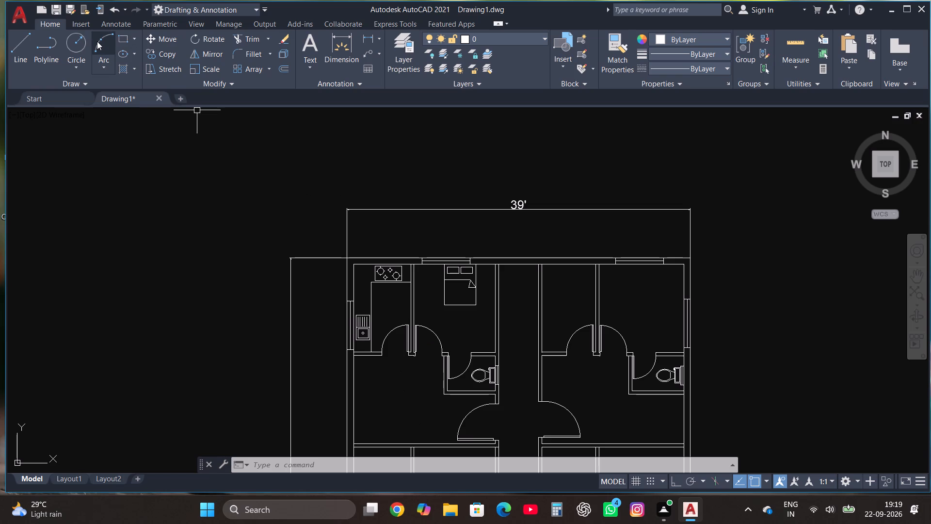
click(123, 34)
scroll(571, 219, down, 1)
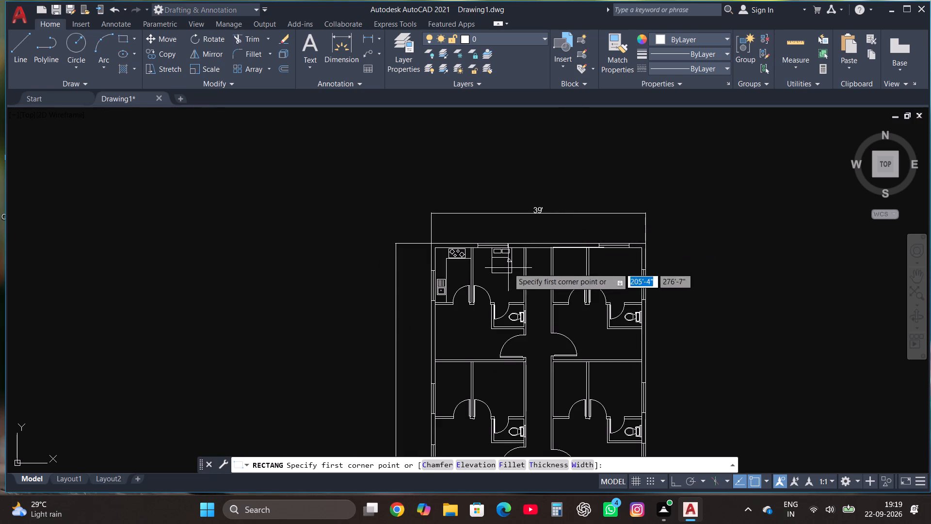
scroll(472, 343, up, 3)
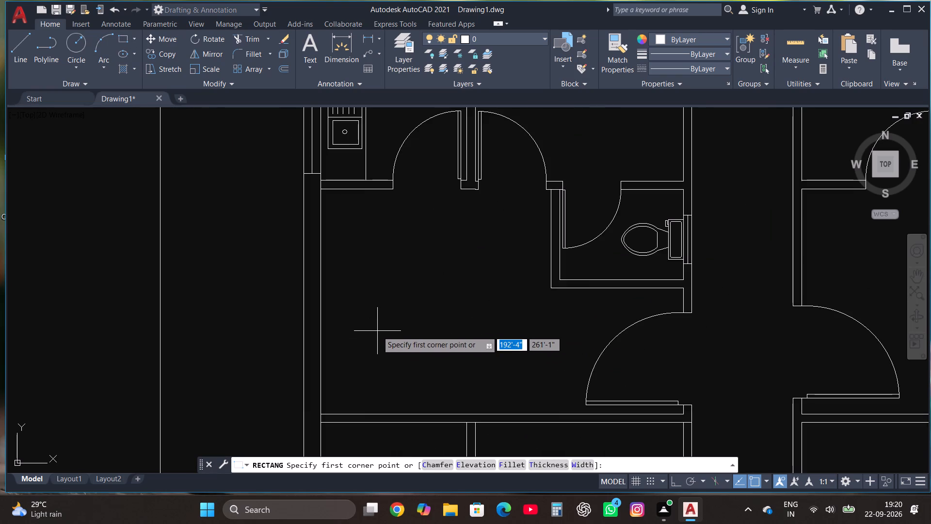
click(375, 331)
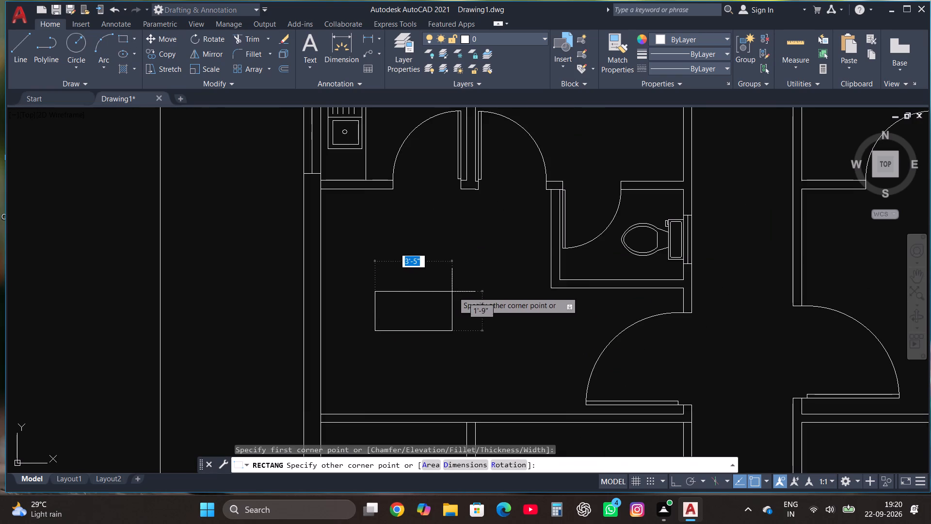
click(466, 286)
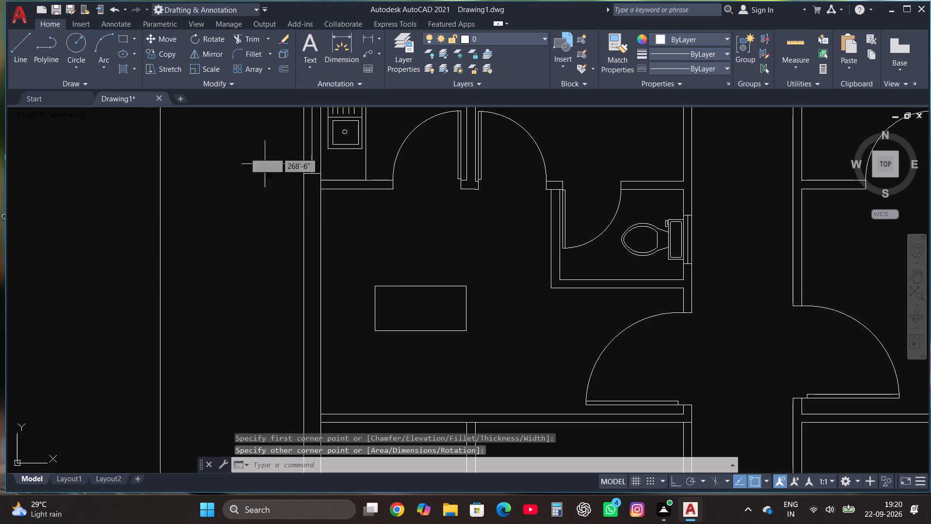
Draw a chair seat rectangle about 11" wide on the table's north edge, near its west end.
click(118, 40)
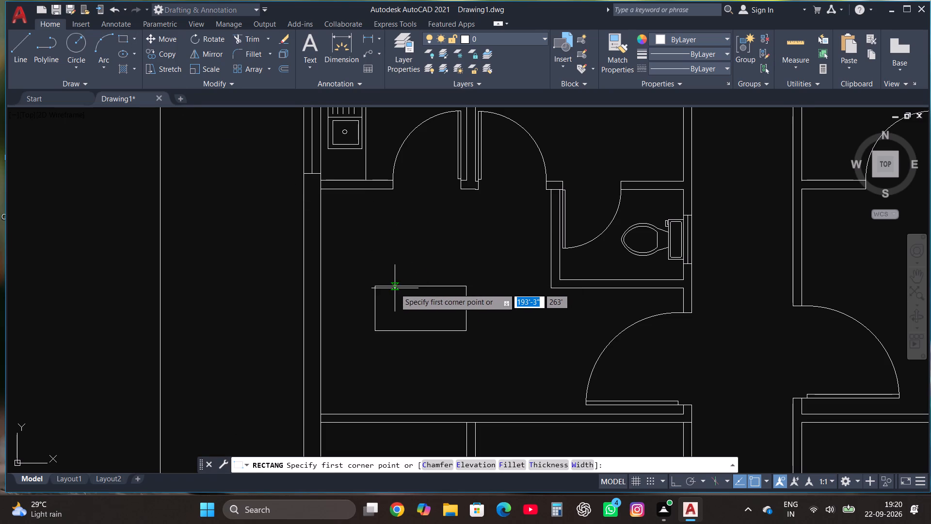
click(389, 287)
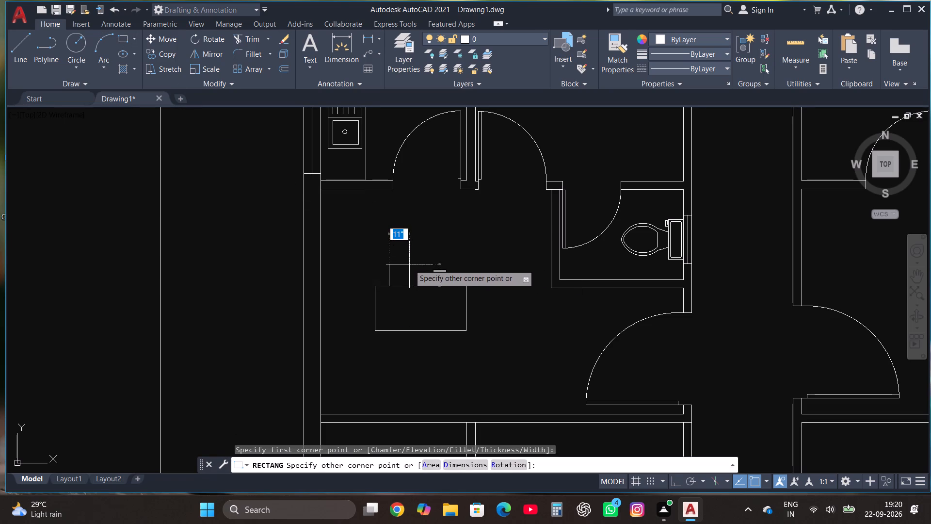
click(409, 264)
Draw a three-line chair frame around the seat's west, north and east sides, about 1'-3" wide, starting from the table's north edge.
scroll(409, 264, up, 2)
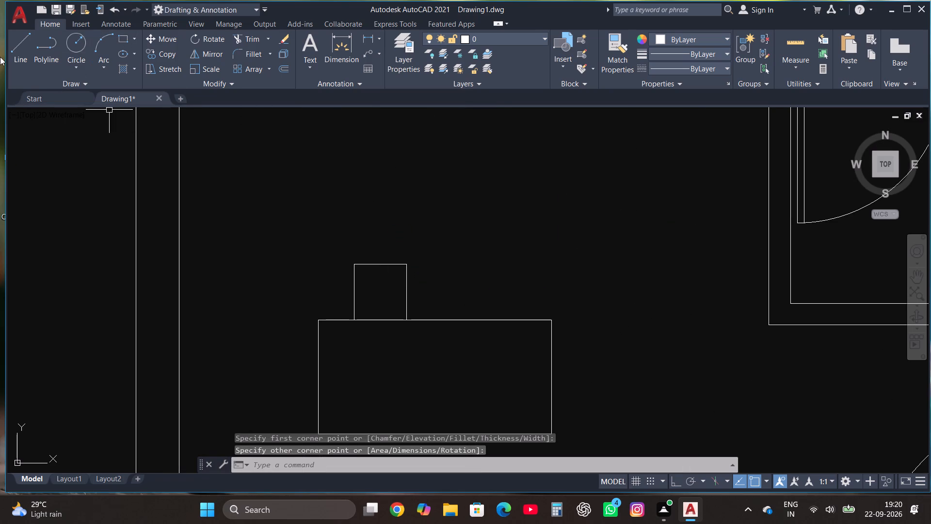
click(15, 49)
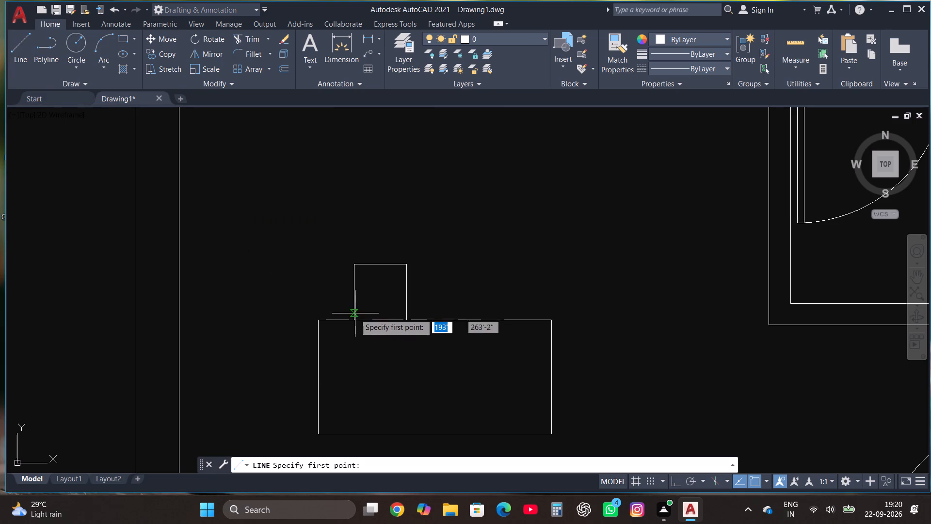
click(345, 322)
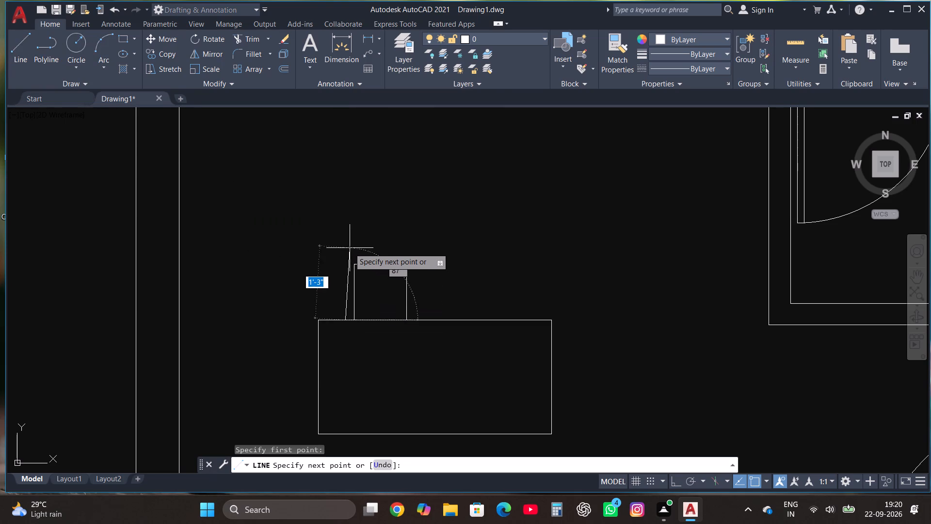
key(F8)
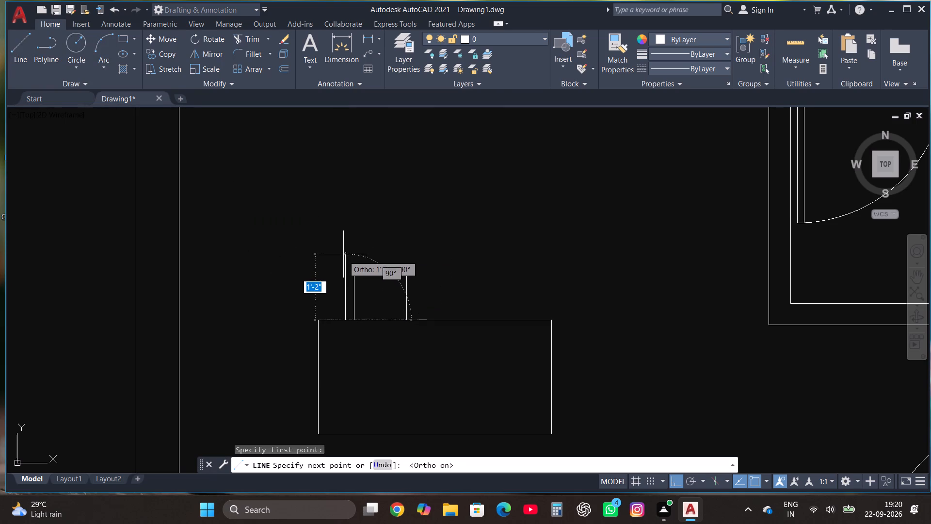
click(343, 254)
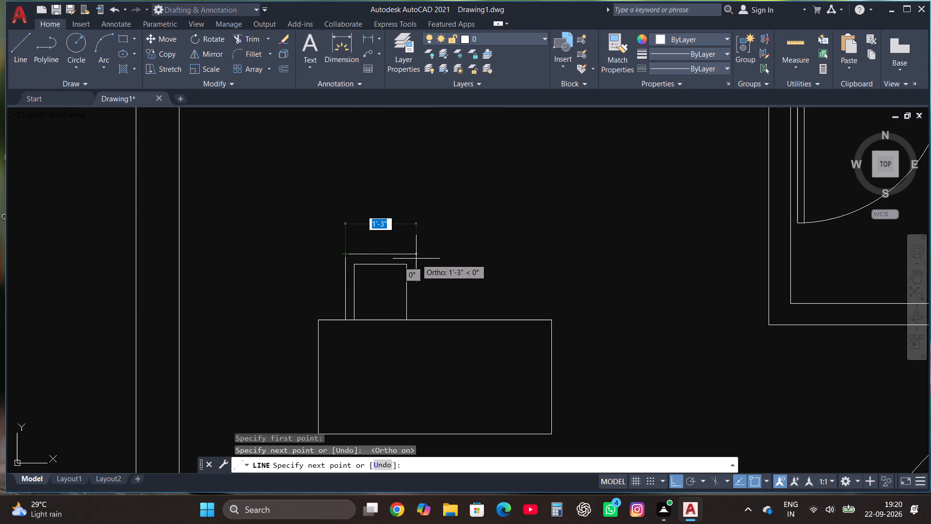
click(416, 259)
scroll(417, 326, up, 1)
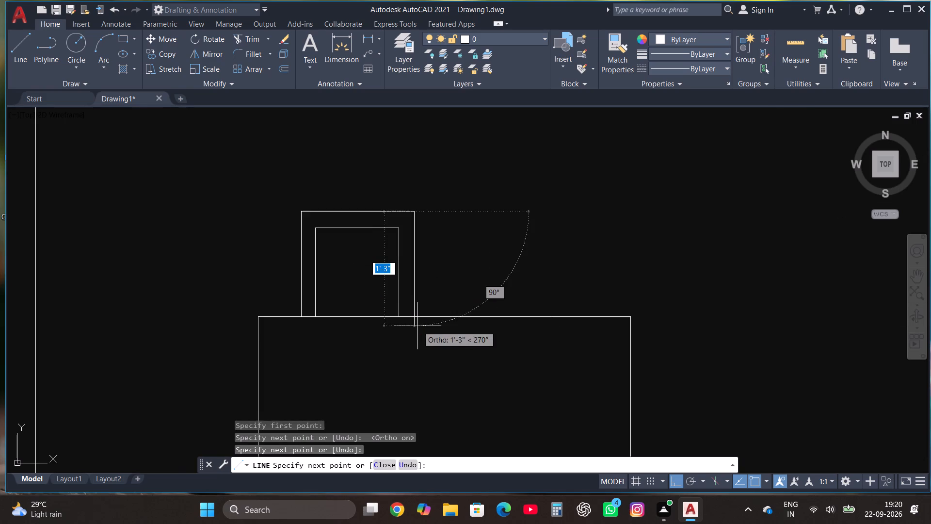
click(417, 331)
key(Escape)
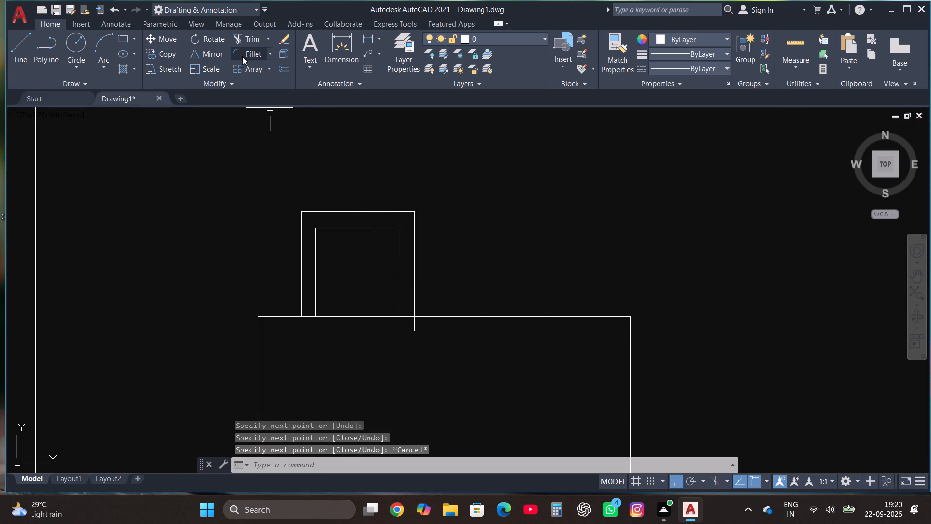
Trim the end of the chair frame's east line that extends into the table.
click(252, 41)
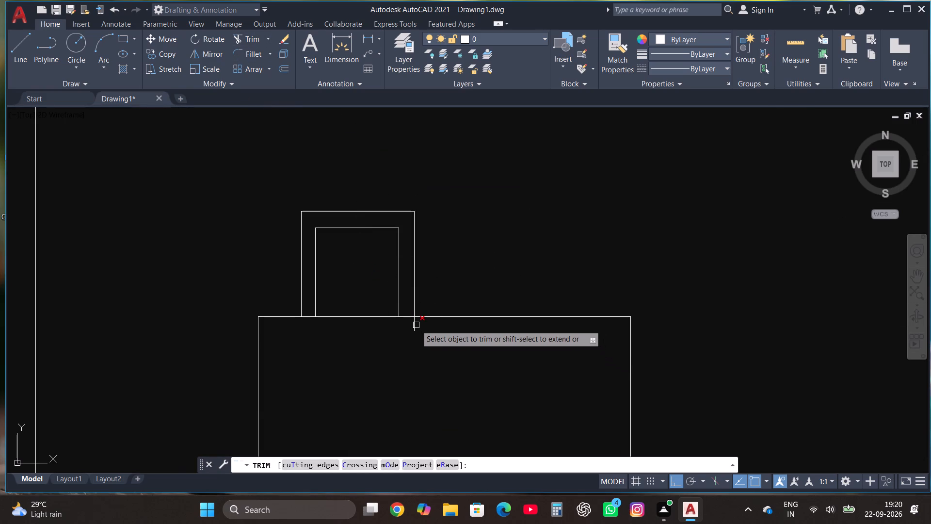
click(416, 325)
key(Escape)
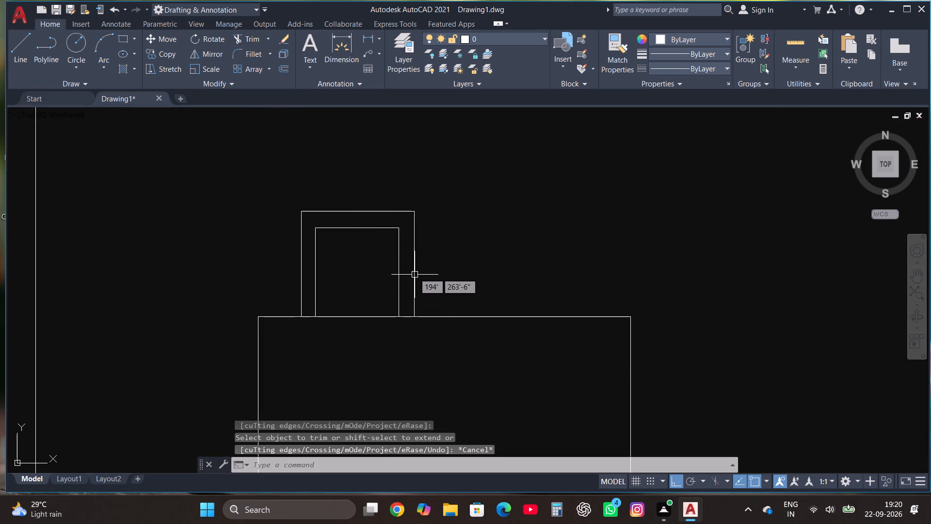
Shift the chair frame's east line slightly west, less than an inch, toward the seat.
click(414, 273)
click(414, 264)
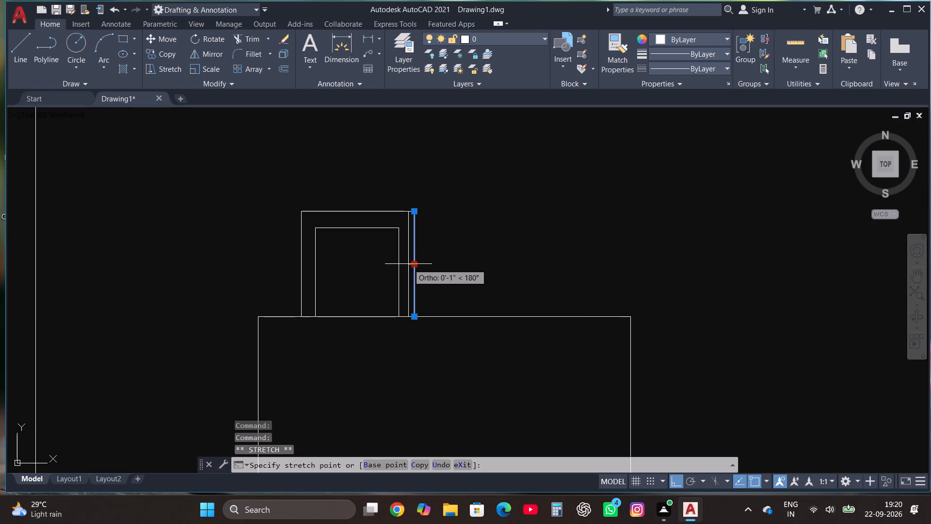
scroll(411, 265, up, 2)
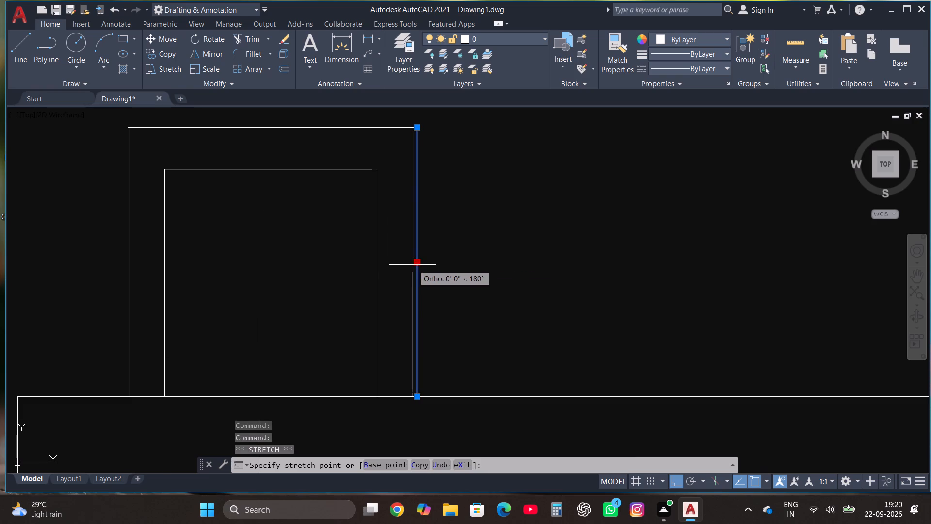
click(413, 265)
key(Escape)
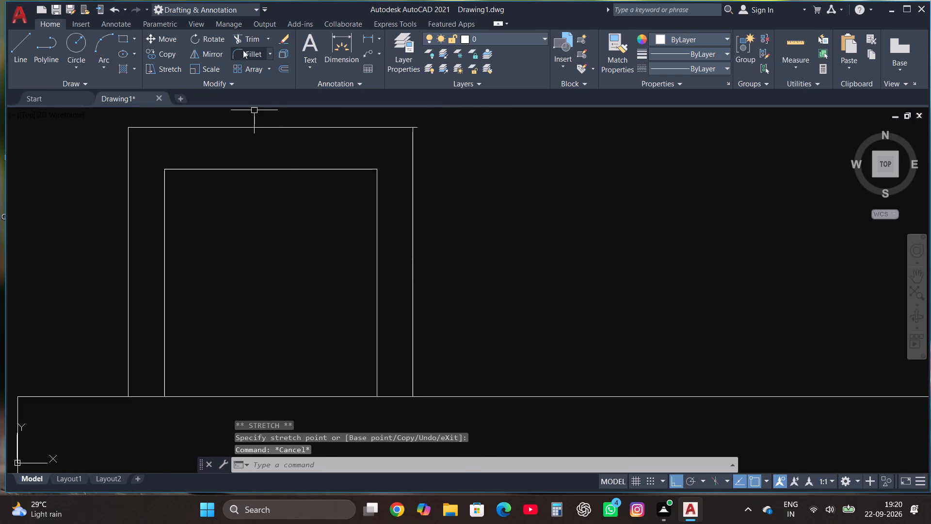
Trim the end of the chair frame's north line that overhangs past the east line.
click(247, 42)
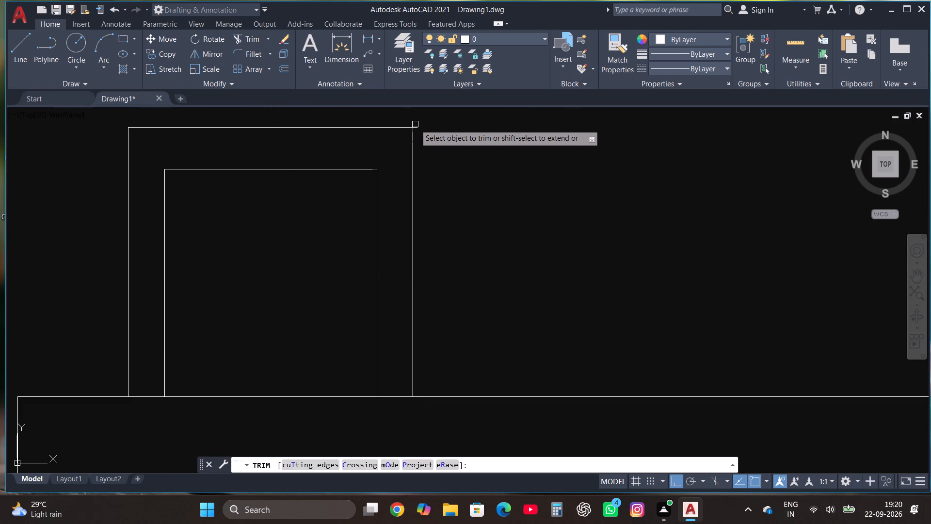
click(418, 128)
scroll(441, 227, down, 2)
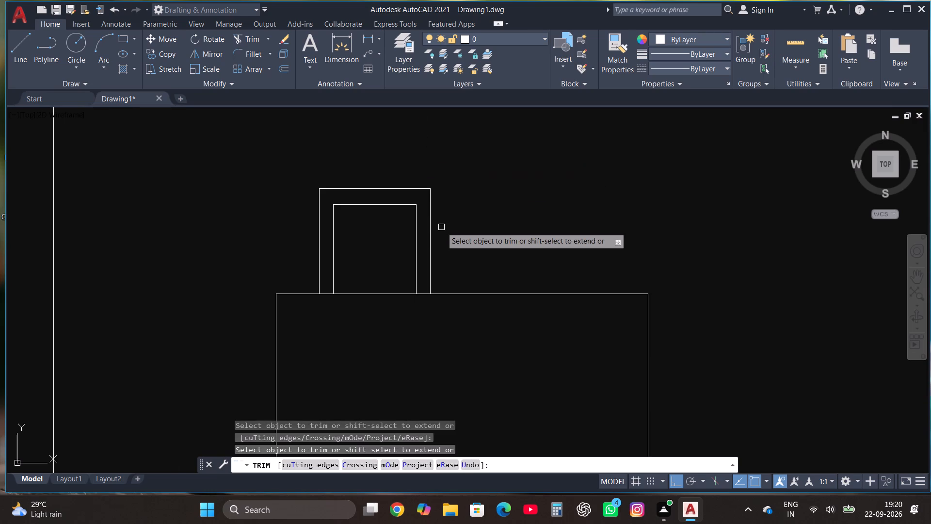
key(Escape)
Copy the complete chair east along the table's north edge, leaving a gap between the two chairs.
click(304, 321)
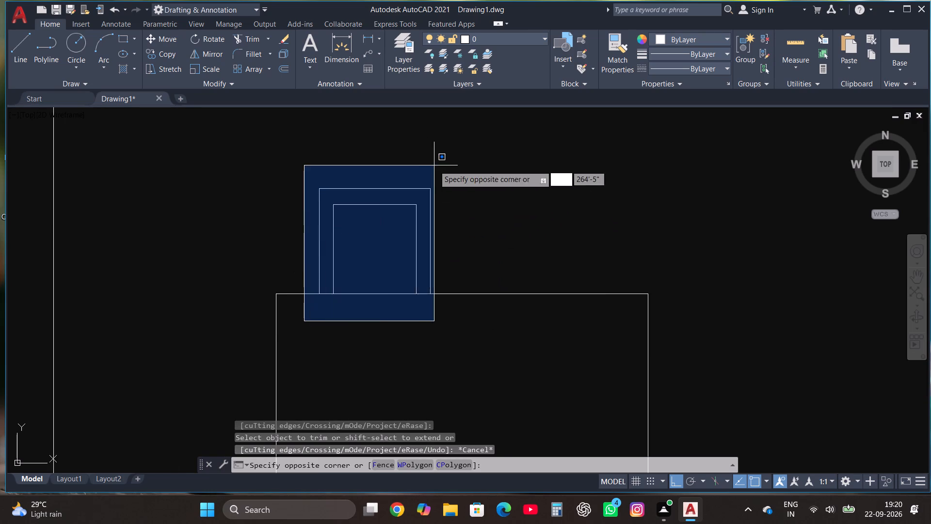
click(435, 163)
click(168, 52)
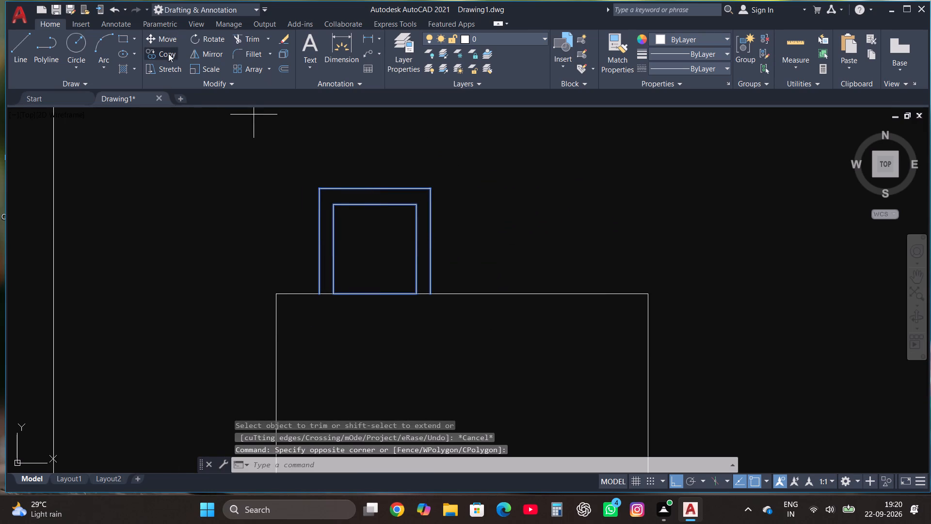
click(431, 293)
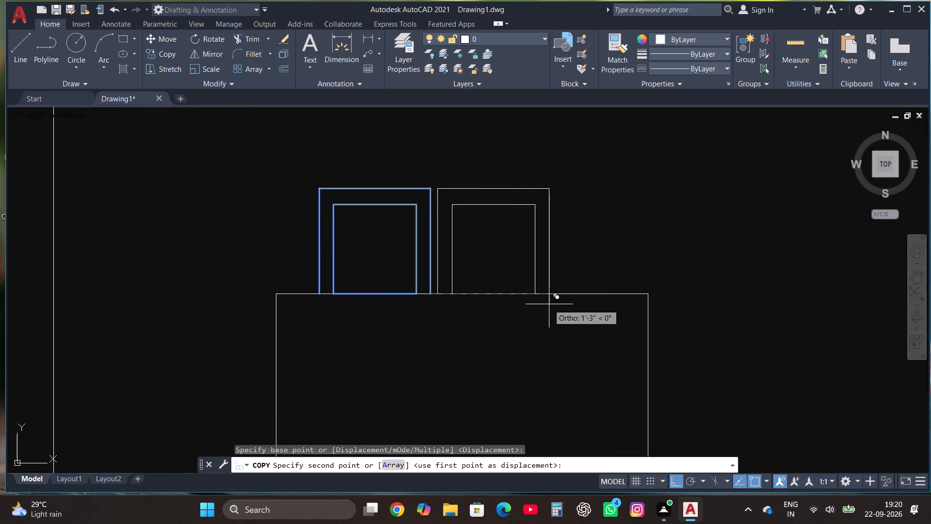
click(585, 308)
scroll(585, 308, down, 1)
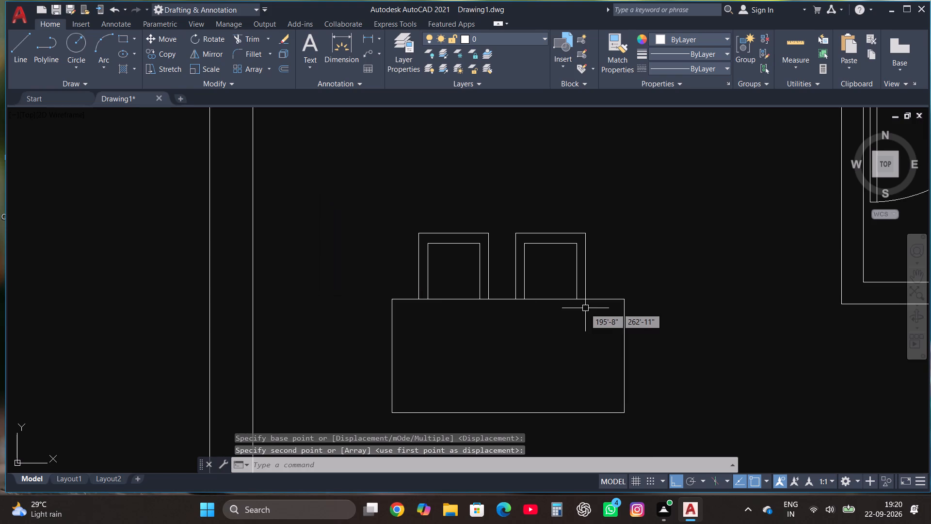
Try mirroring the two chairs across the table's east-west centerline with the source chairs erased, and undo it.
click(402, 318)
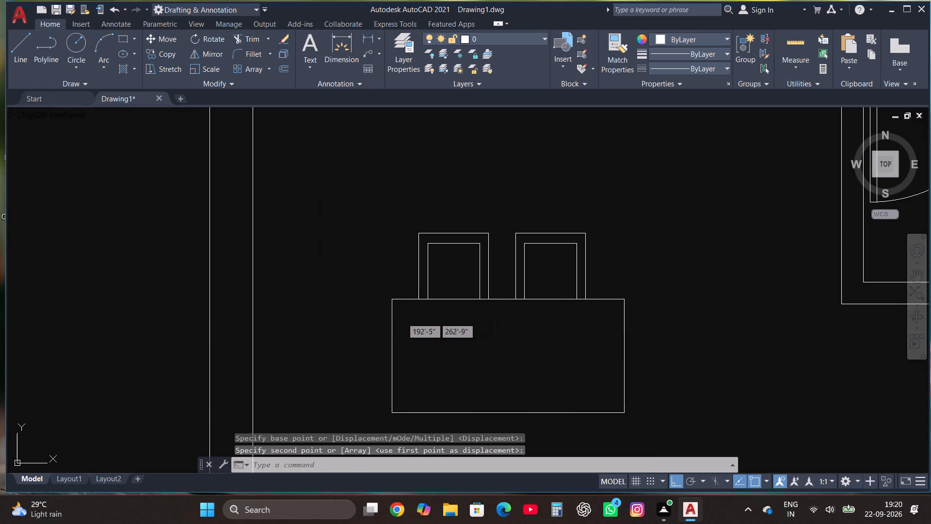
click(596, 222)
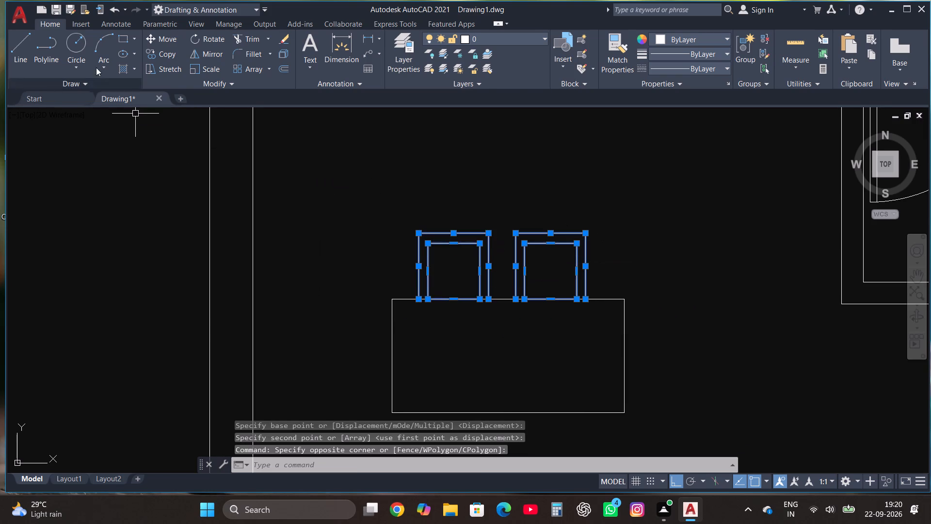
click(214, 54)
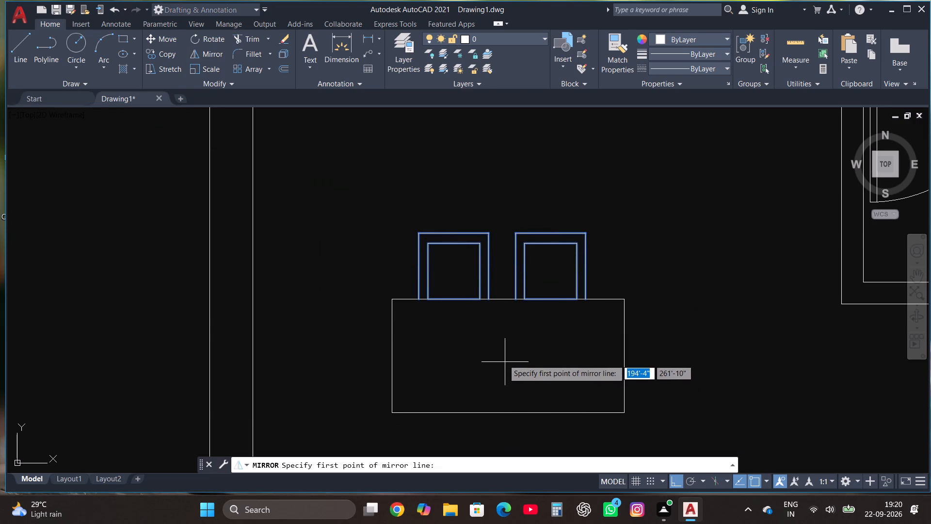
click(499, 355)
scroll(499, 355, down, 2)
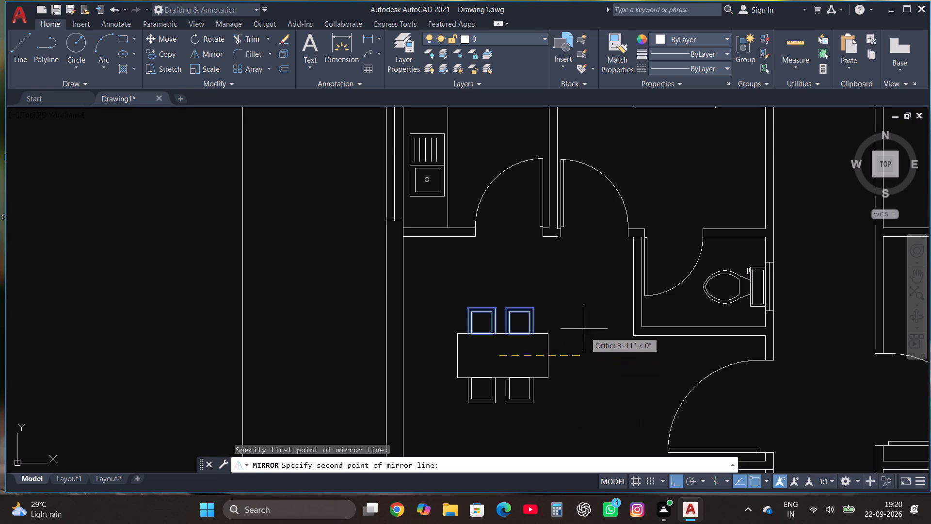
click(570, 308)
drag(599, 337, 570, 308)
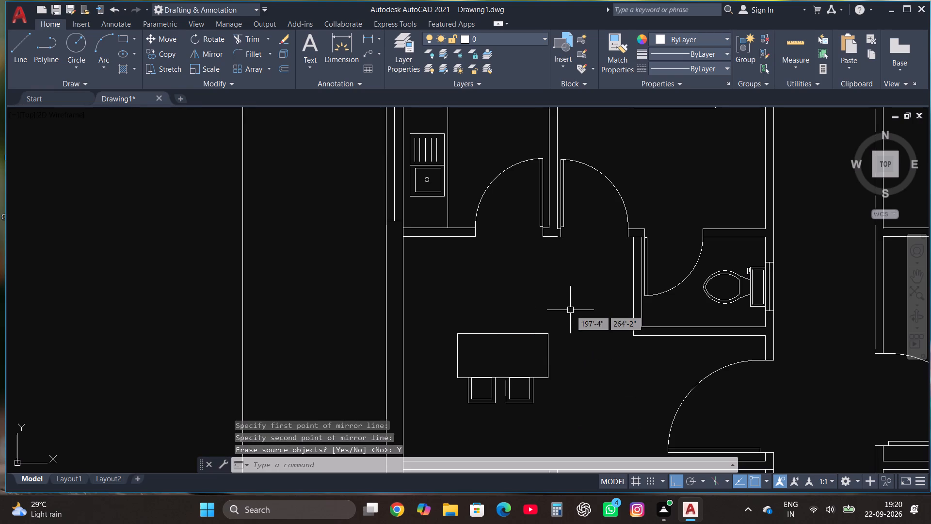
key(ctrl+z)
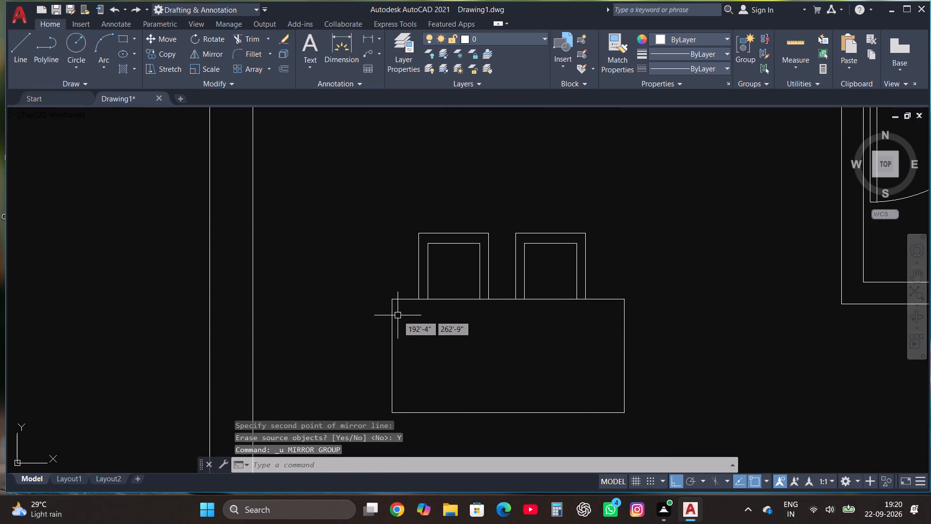
Mirror the two north chairs across a horizontal line through the table's middle, keeping the source chairs.
click(398, 315)
click(607, 207)
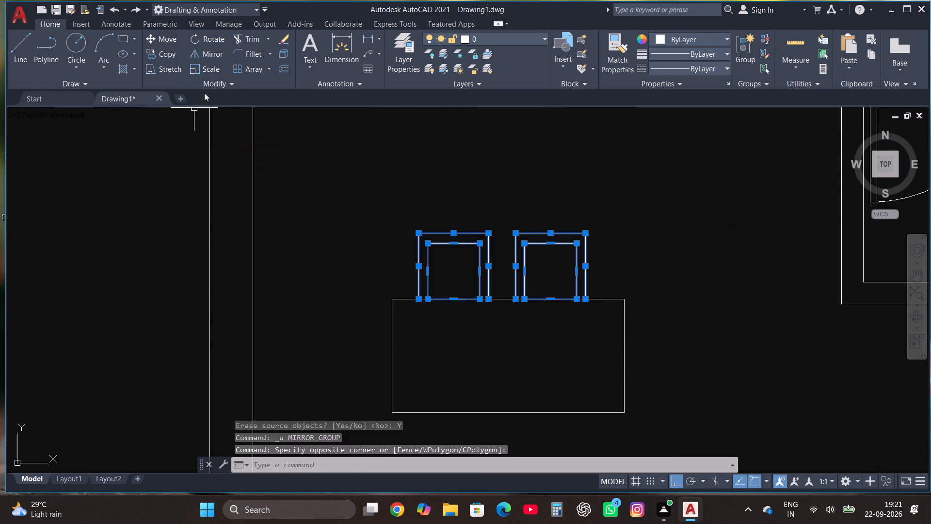
click(212, 59)
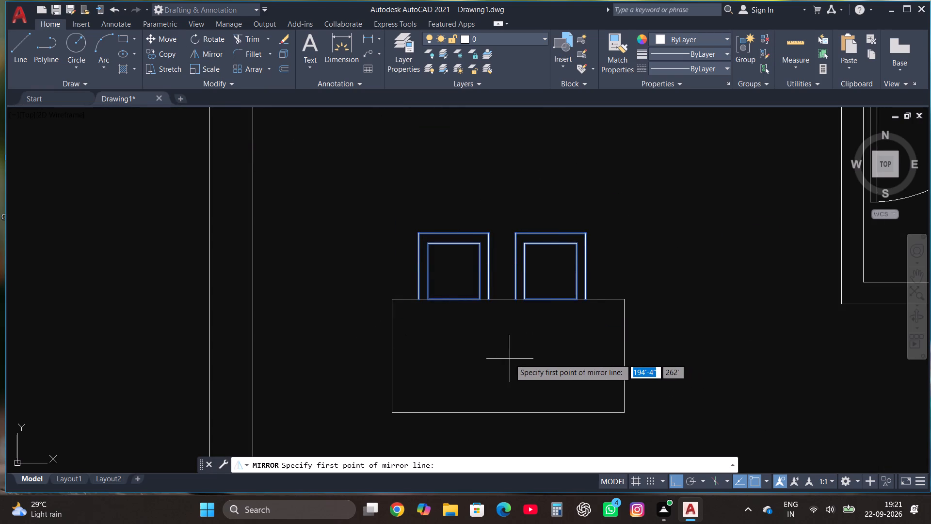
click(498, 352)
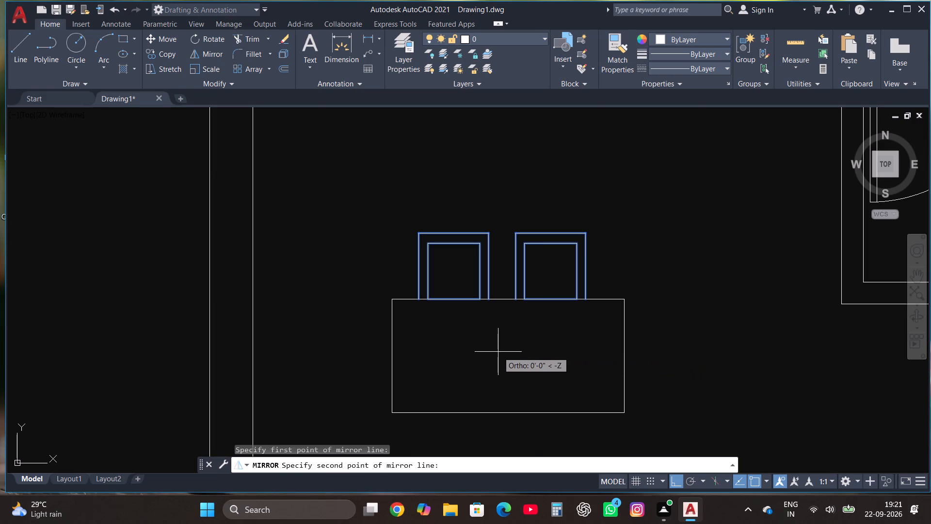
scroll(498, 352, down, 3)
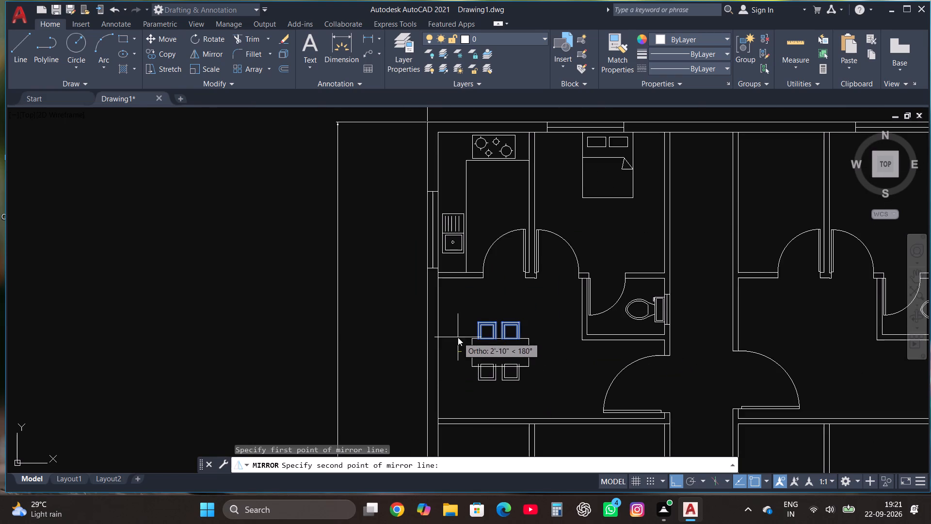
click(458, 337)
drag(490, 377, 458, 337)
Move the two mirrored chairs about 2" south so they no longer overlap the table.
scroll(469, 384, up, 2)
click(472, 391)
click(606, 322)
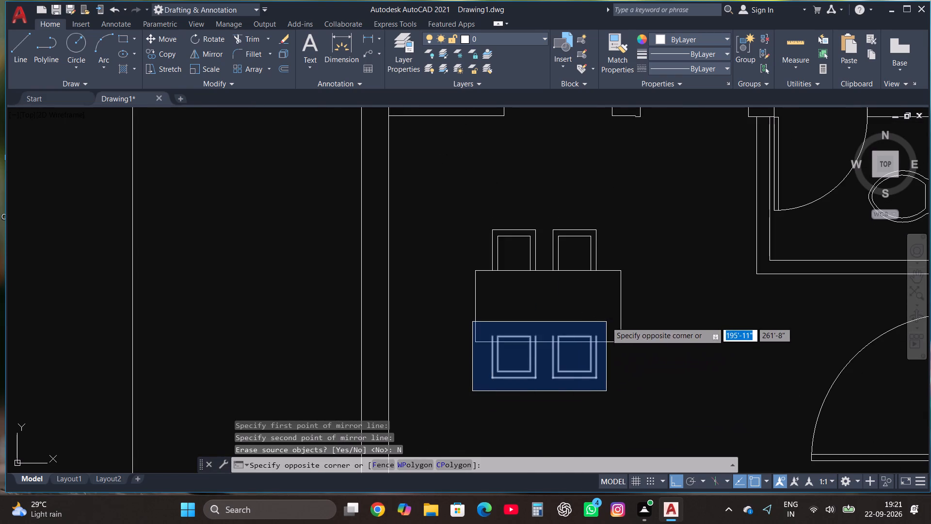
click(171, 40)
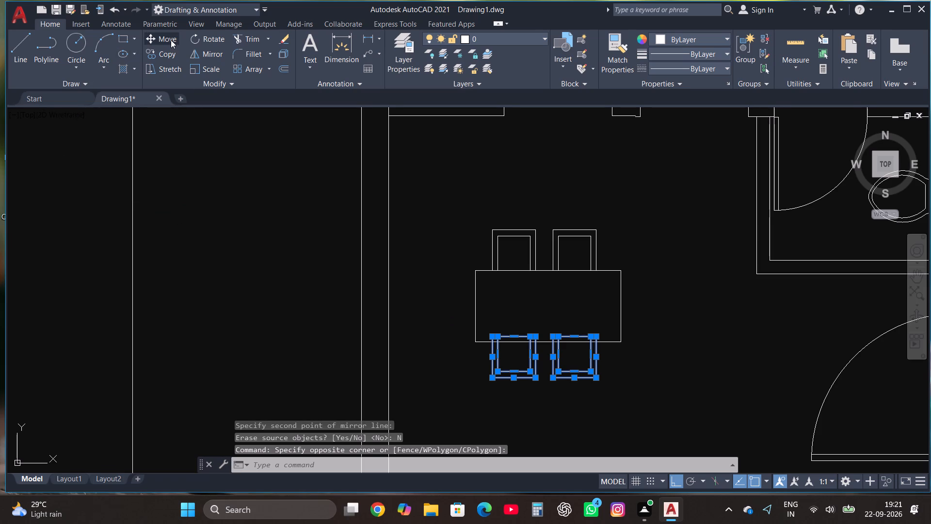
scroll(532, 378, up, 2)
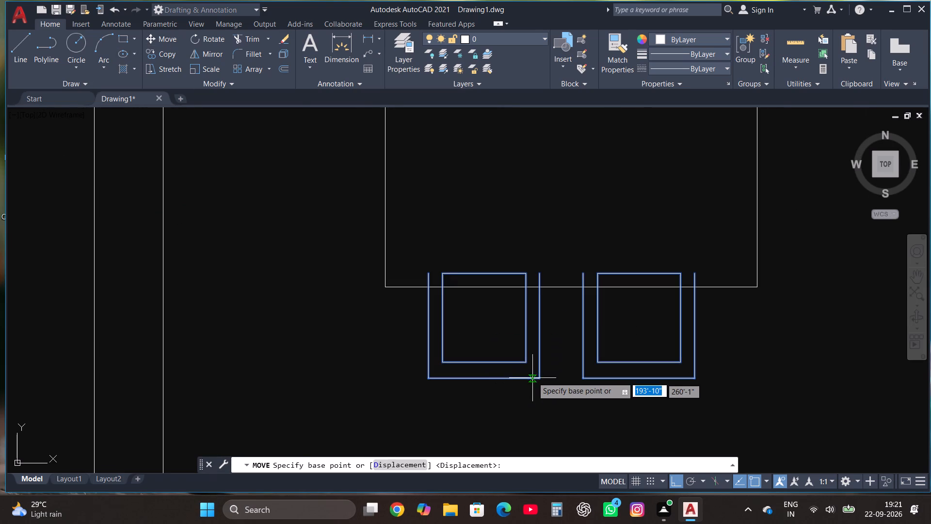
click(429, 273)
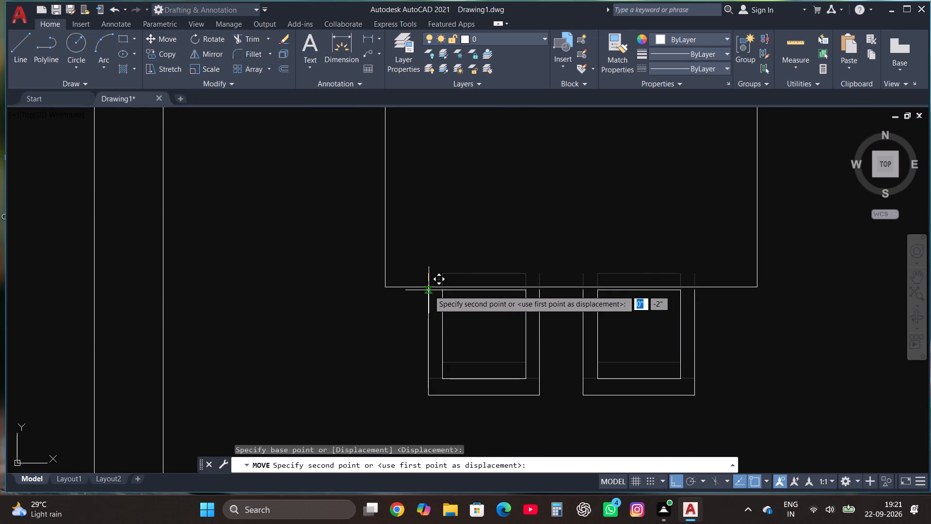
click(429, 290)
Move the two south chairs slightly north so their open ends meet the table's south edge.
scroll(441, 366, down, 1)
scroll(442, 368, up, 1)
click(423, 406)
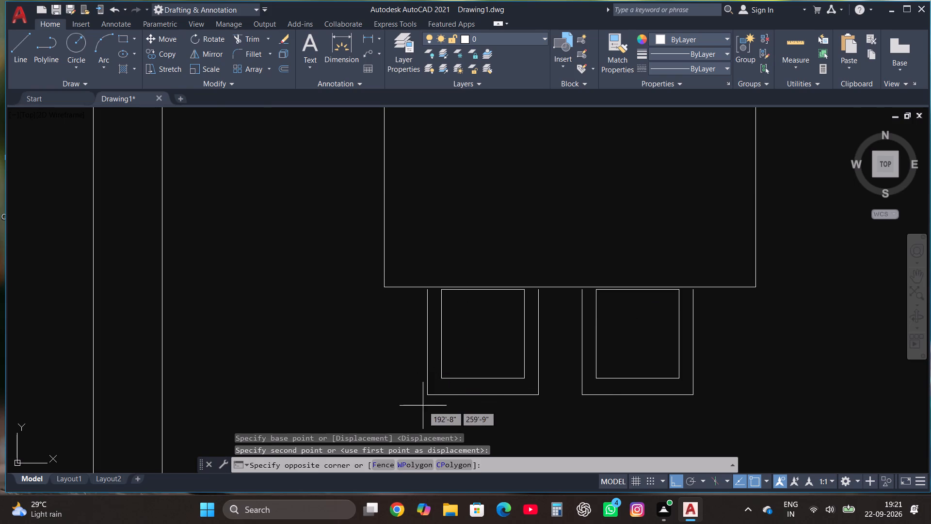
click(708, 269)
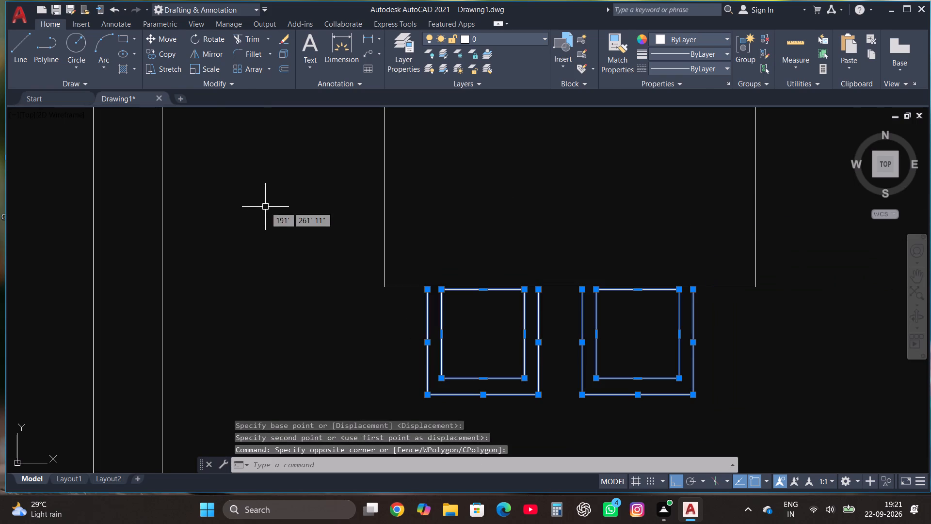
click(163, 42)
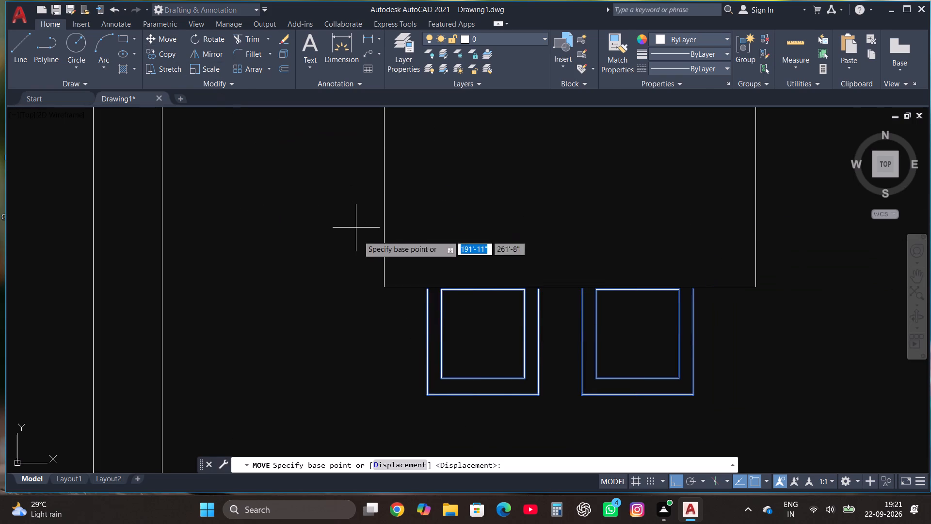
scroll(446, 297, up, 3)
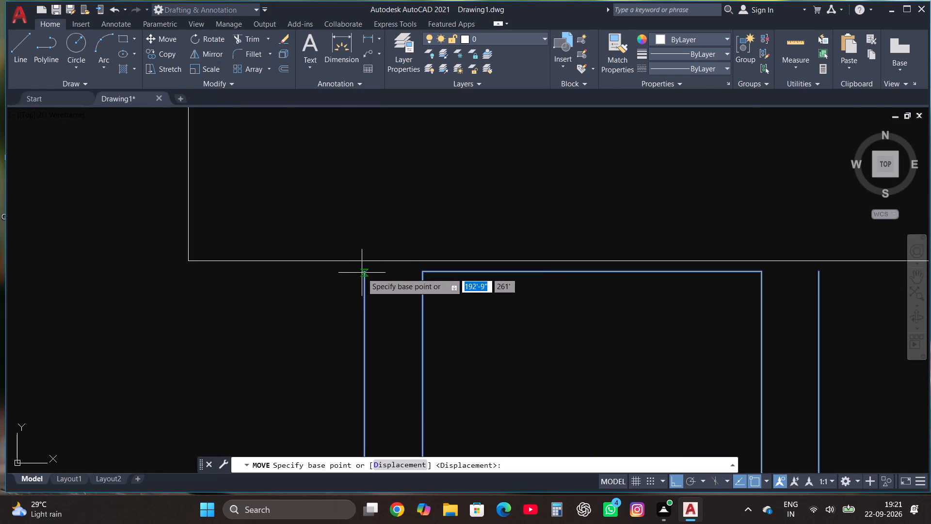
click(363, 273)
click(367, 262)
scroll(367, 319, down, 4)
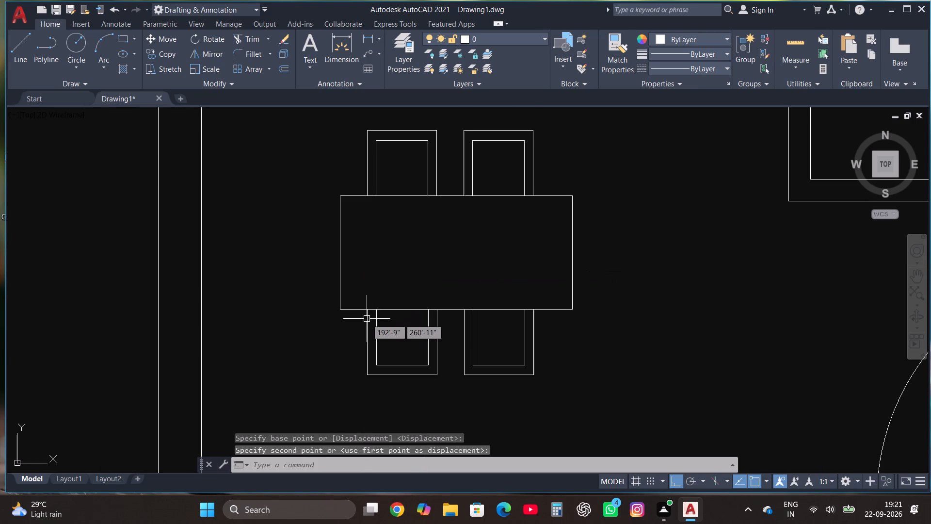
scroll(419, 362, down, 2)
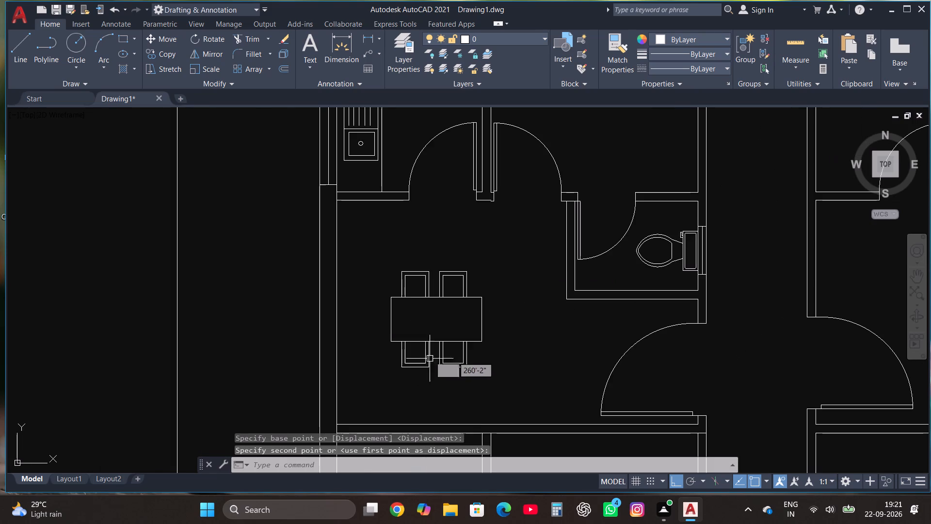
Move the two chairs on the table's north side slightly east along the edge.
scroll(416, 286, up, 2)
click(366, 327)
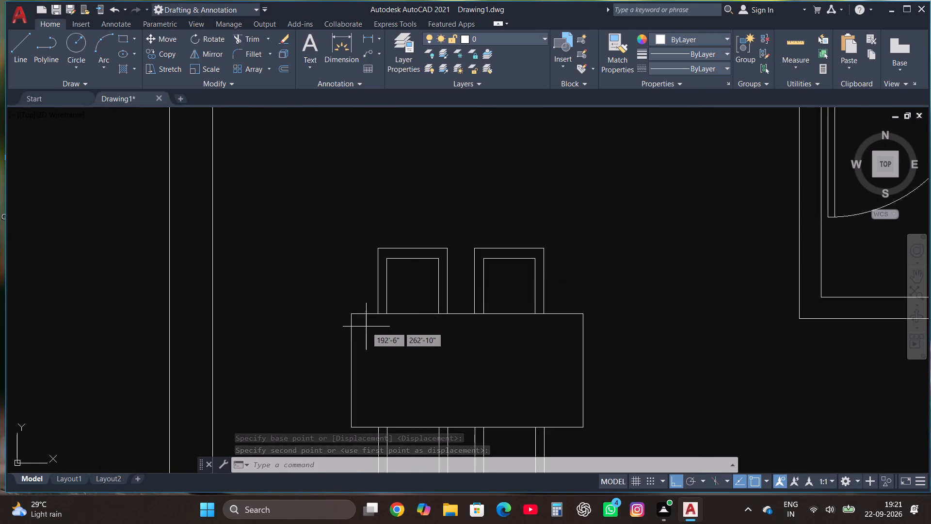
click(546, 228)
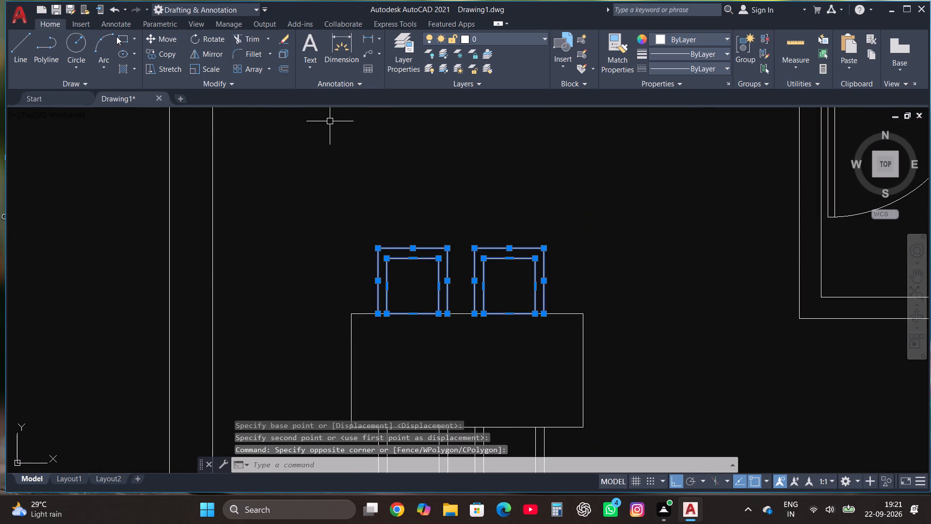
click(168, 40)
click(437, 285)
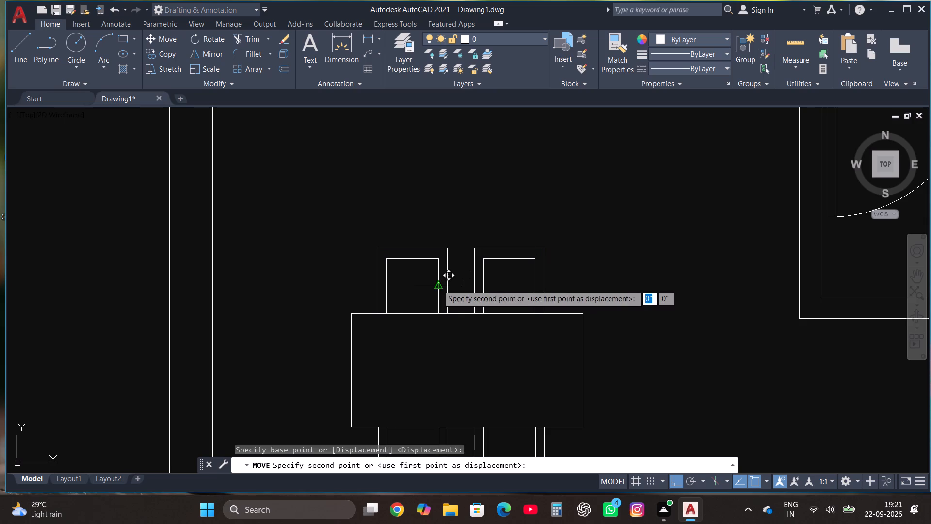
click(442, 286)
Nudge the two chairs on the table's south side slightly east.
scroll(441, 286, down, 1)
click(401, 425)
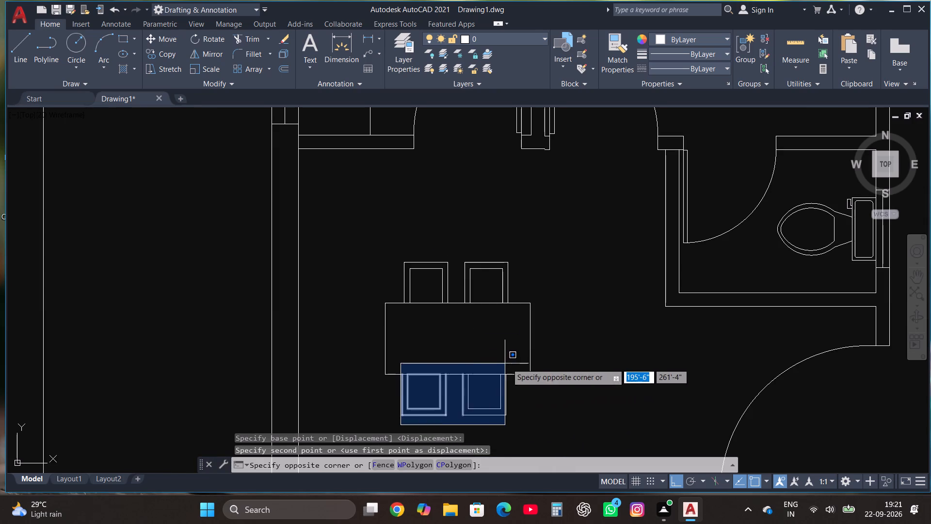
click(515, 366)
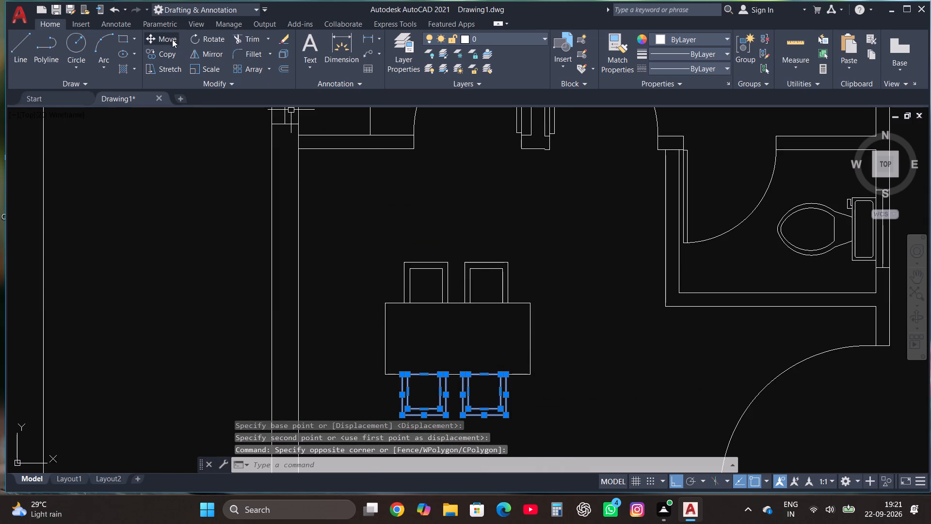
click(173, 39)
click(461, 391)
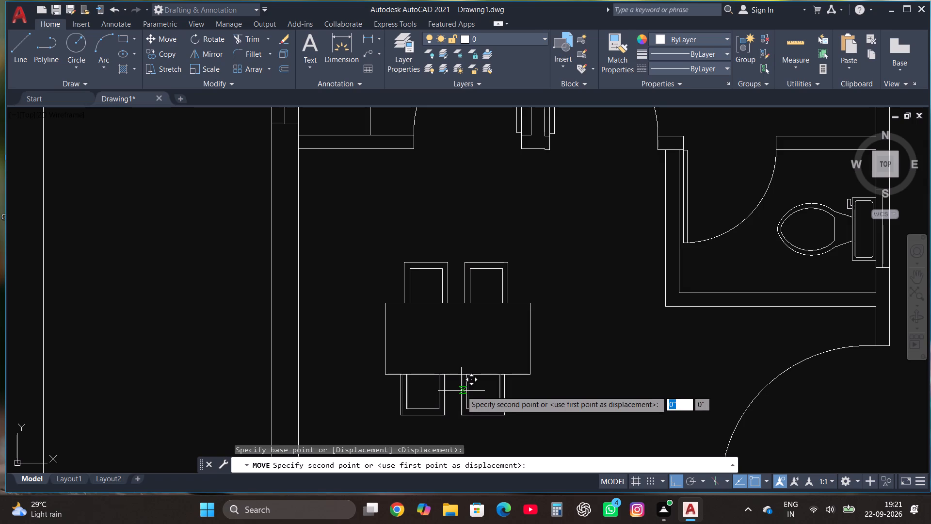
click(463, 390)
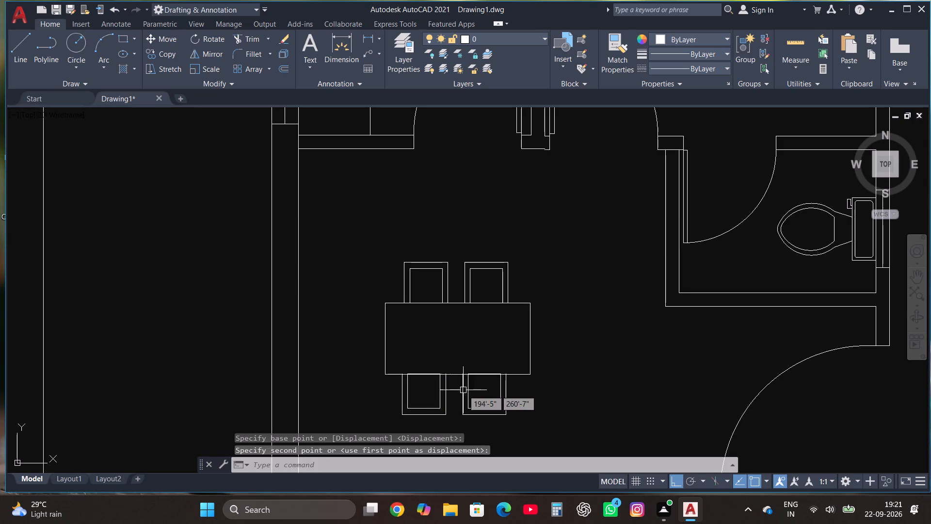
Move the two south chairs a little further east, keeping their open ends on the table's south edge.
scroll(415, 396, up, 1)
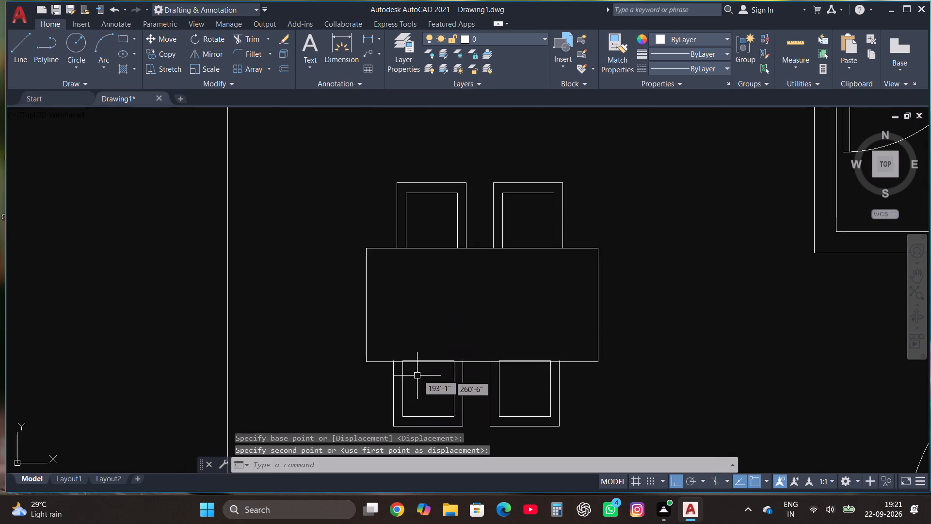
scroll(417, 374, down, 2)
scroll(416, 402, up, 1)
click(390, 405)
click(522, 344)
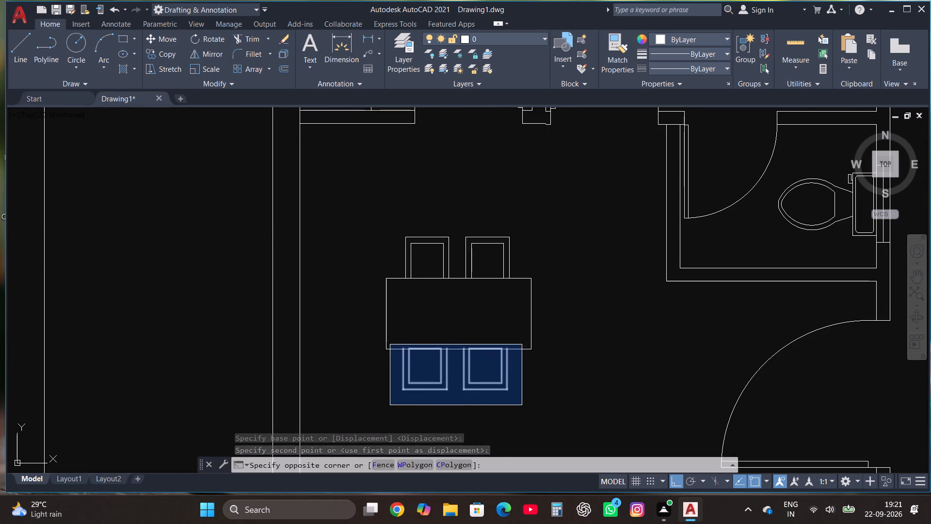
click(163, 42)
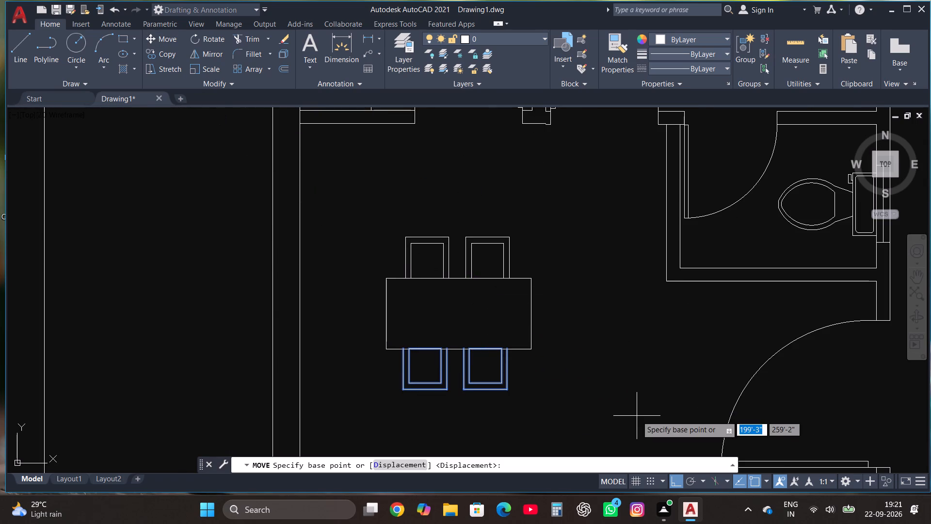
scroll(637, 416, up, 1)
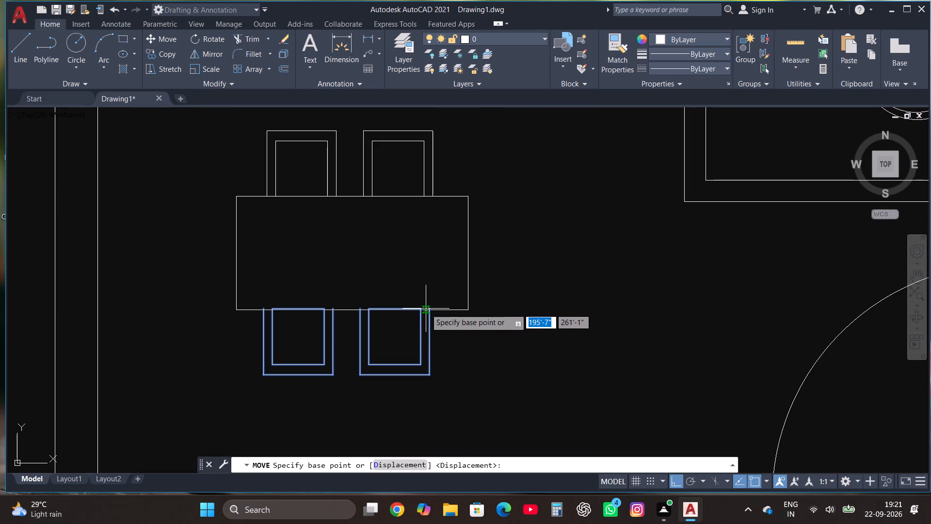
click(428, 309)
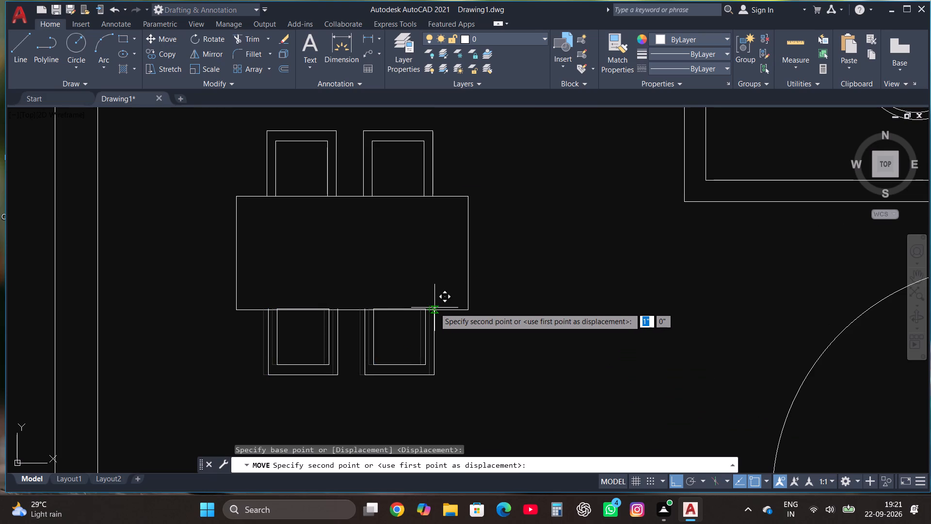
click(437, 309)
Copy the western chair on the table's north side to the open floor southeast of the table.
scroll(494, 385, down, 1)
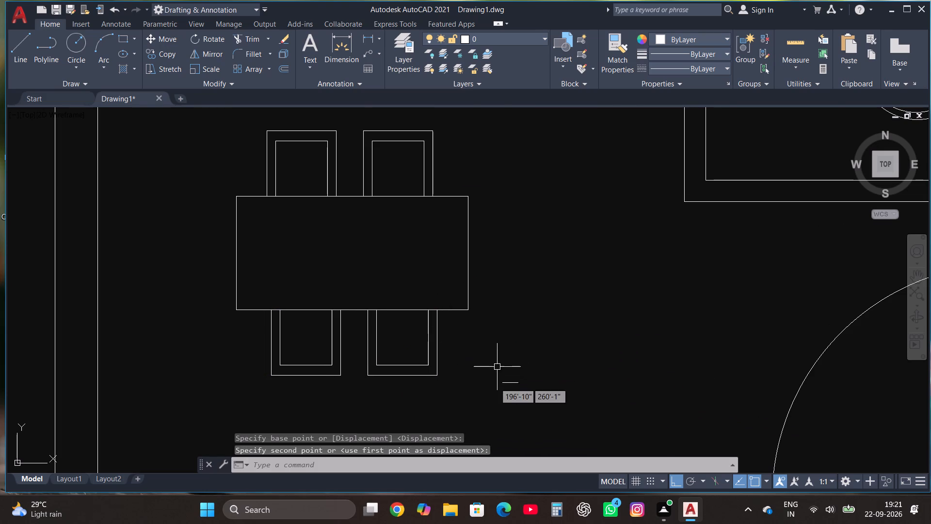
scroll(406, 234, up, 2)
click(242, 362)
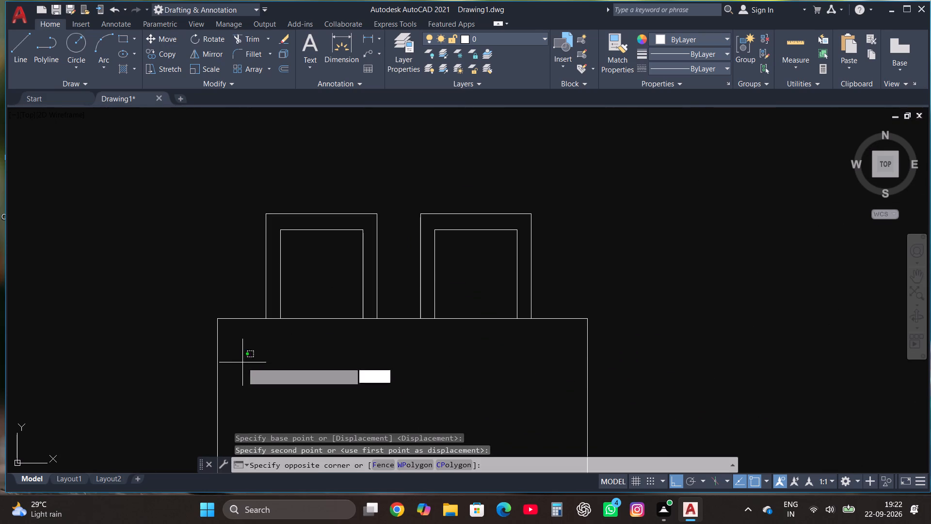
click(395, 190)
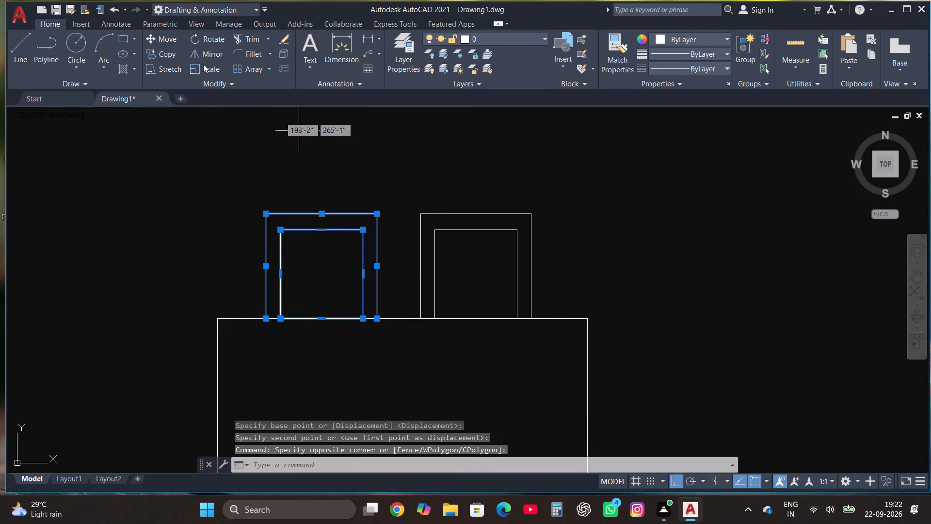
click(172, 58)
scroll(374, 269, down, 2)
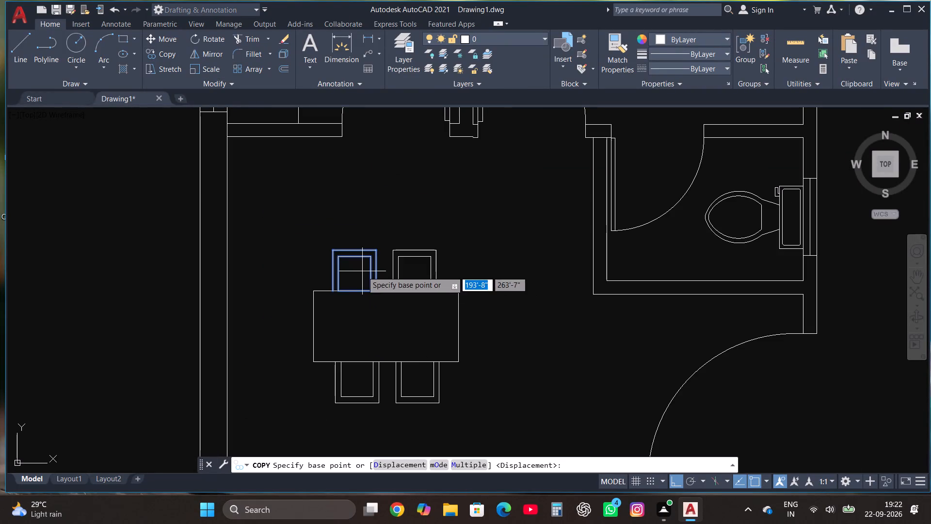
click(362, 271)
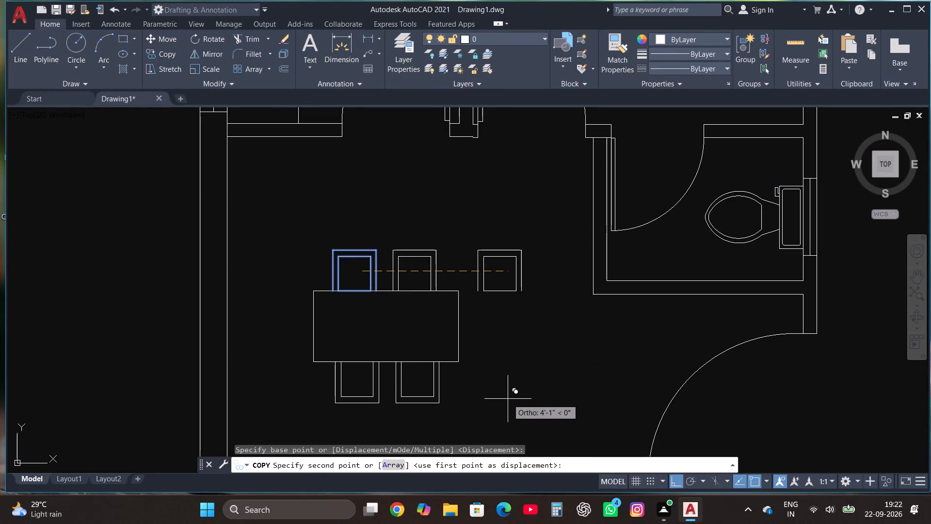
key(F8)
click(523, 385)
Rotate the copied chair 270° so its open end faces west.
click(490, 410)
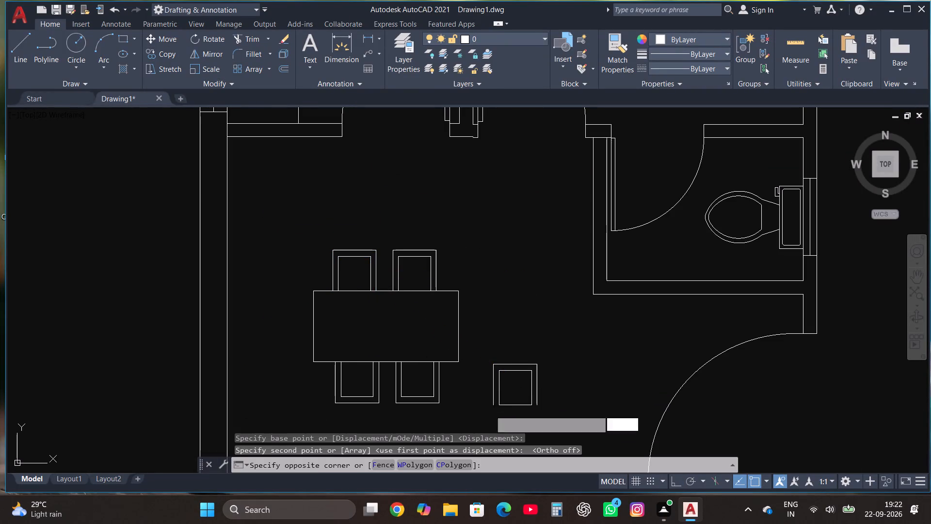
click(552, 349)
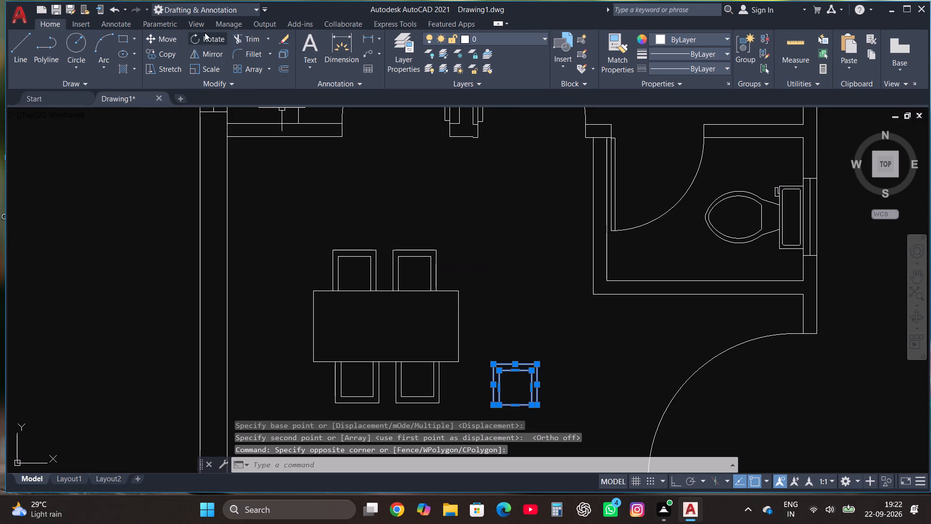
click(211, 37)
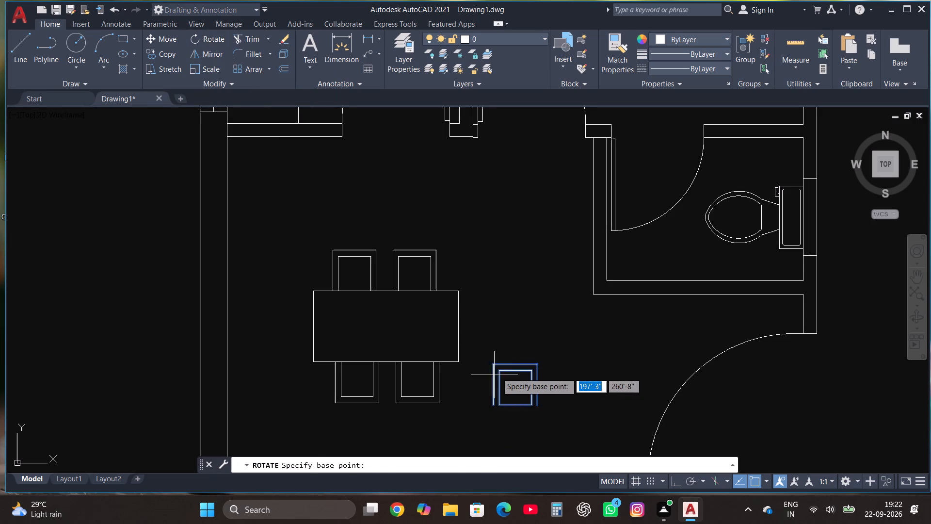
click(501, 369)
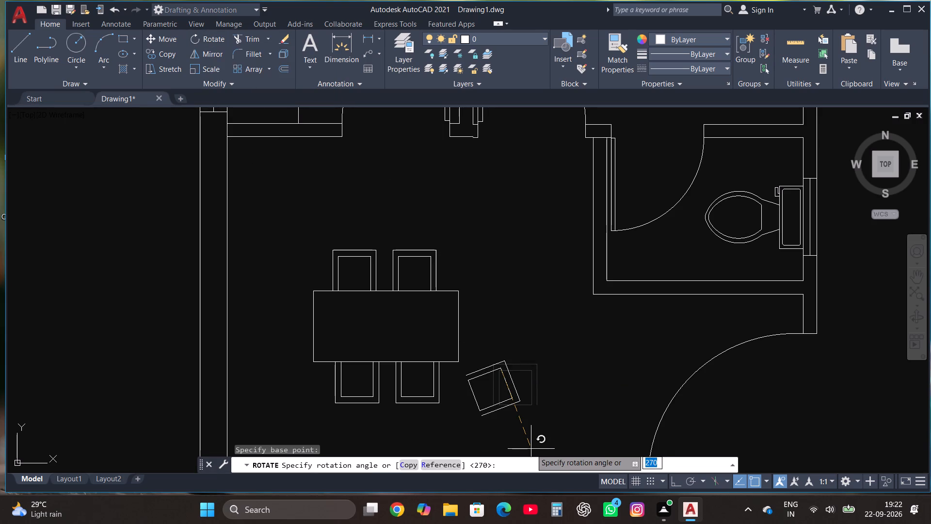
key(F8)
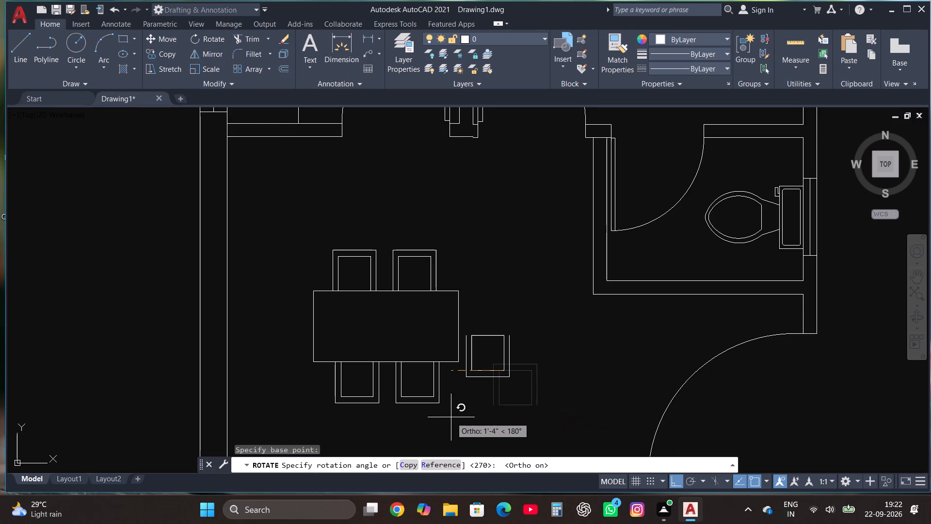
click(468, 433)
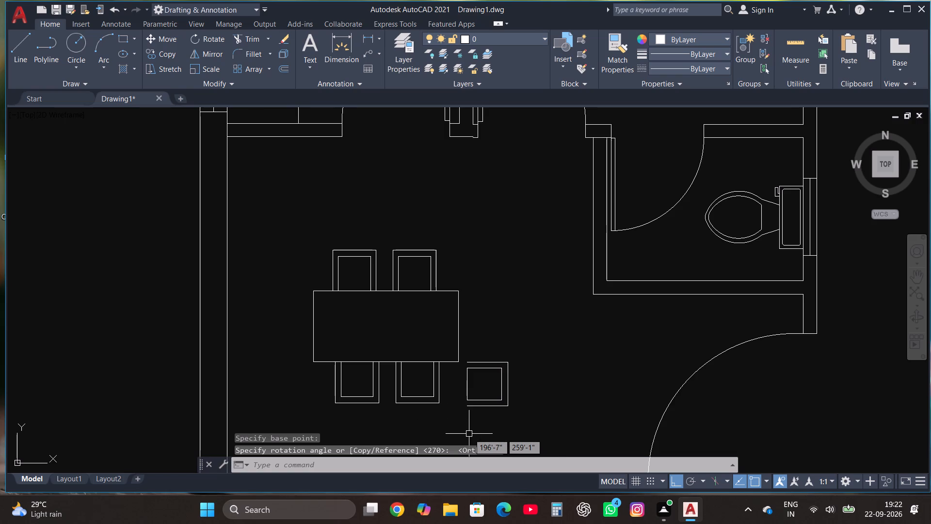
Move the rotated chair to the middle of the table's east side, with its open end against the edge.
click(459, 414)
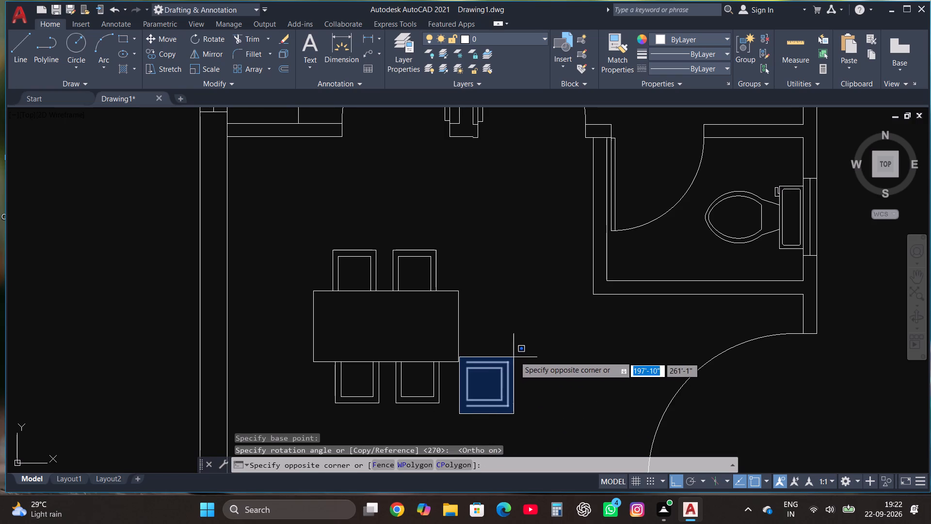
click(522, 353)
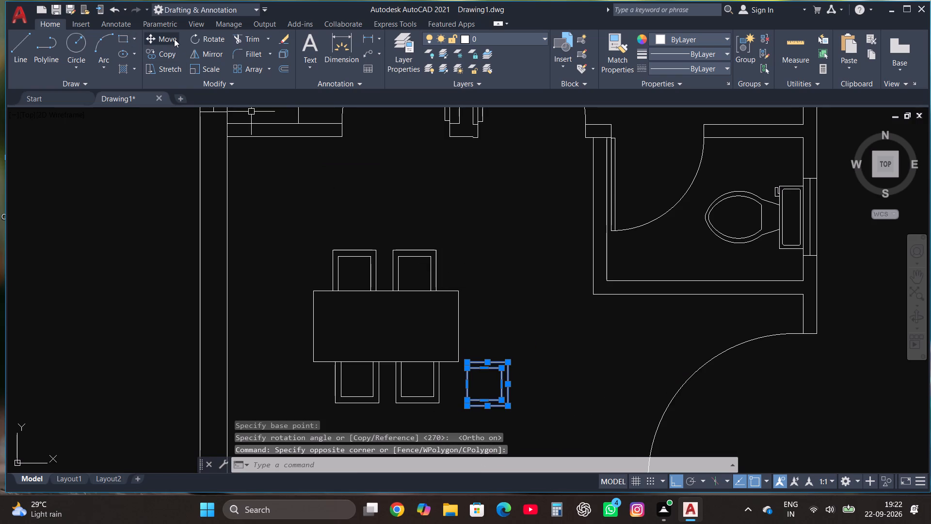
click(174, 39)
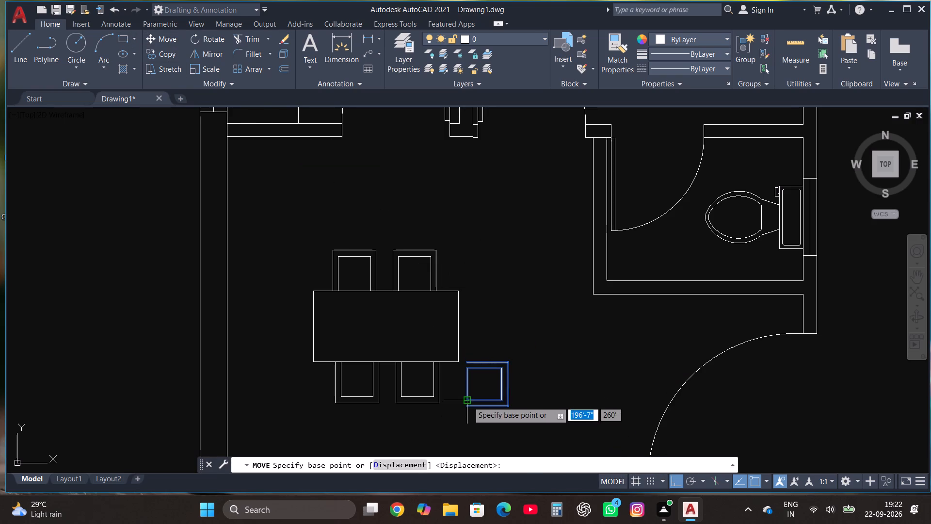
click(466, 407)
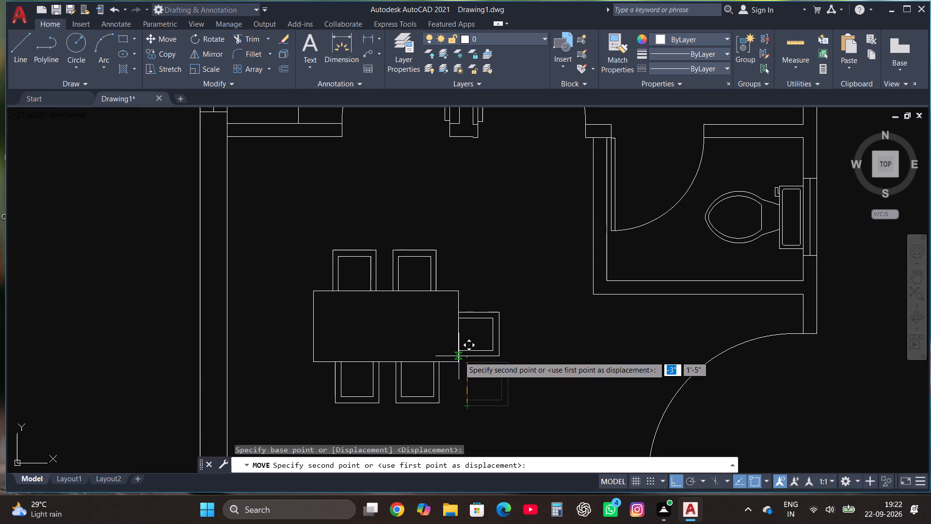
key(F8)
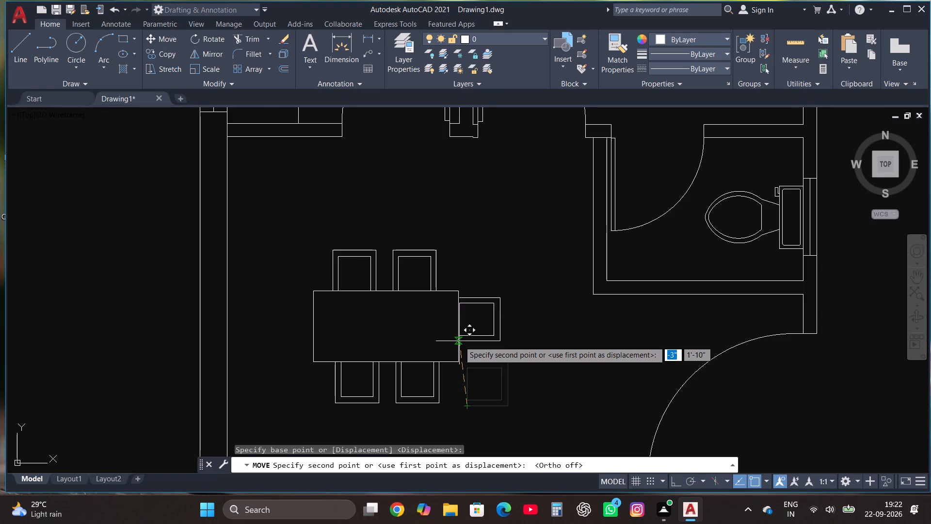
scroll(459, 341, up, 1)
click(459, 350)
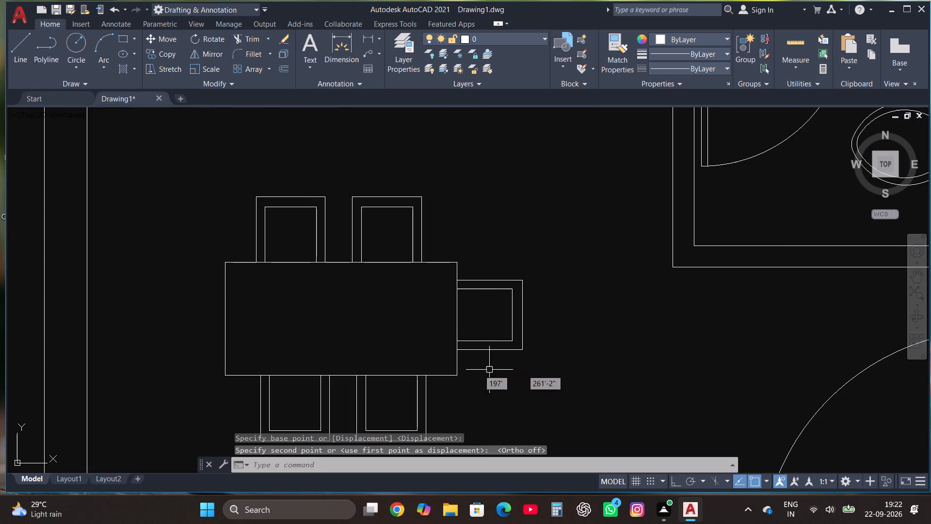
Mirror the east chair across a vertical line near the table's middle, keeping the source chair.
click(433, 361)
click(578, 273)
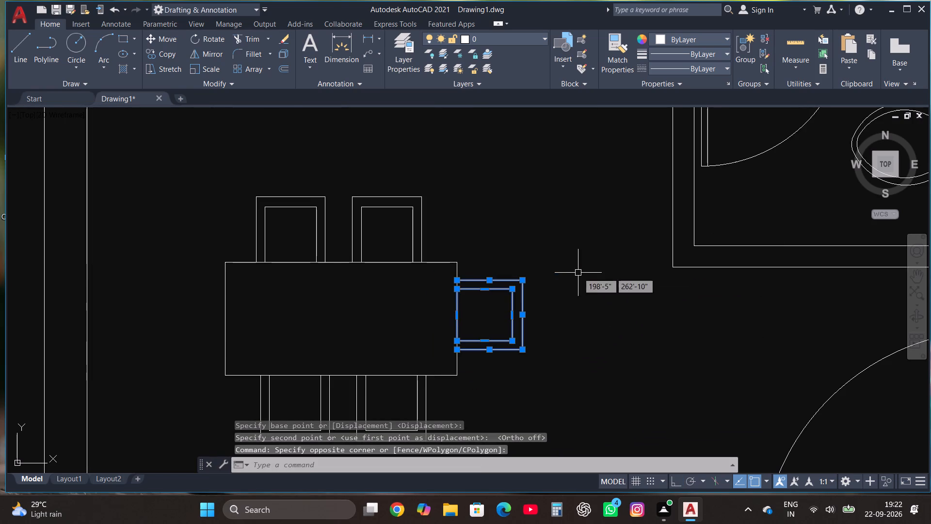
click(204, 53)
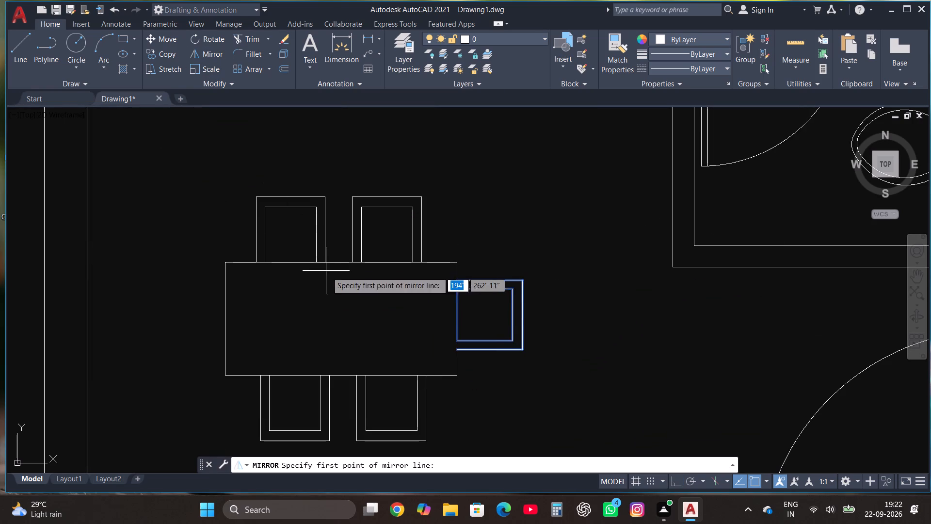
click(330, 315)
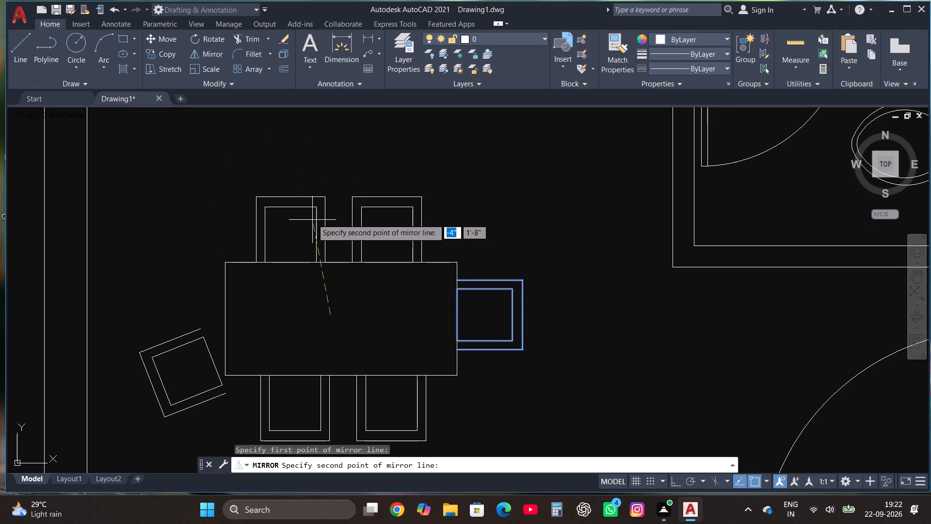
key(F8)
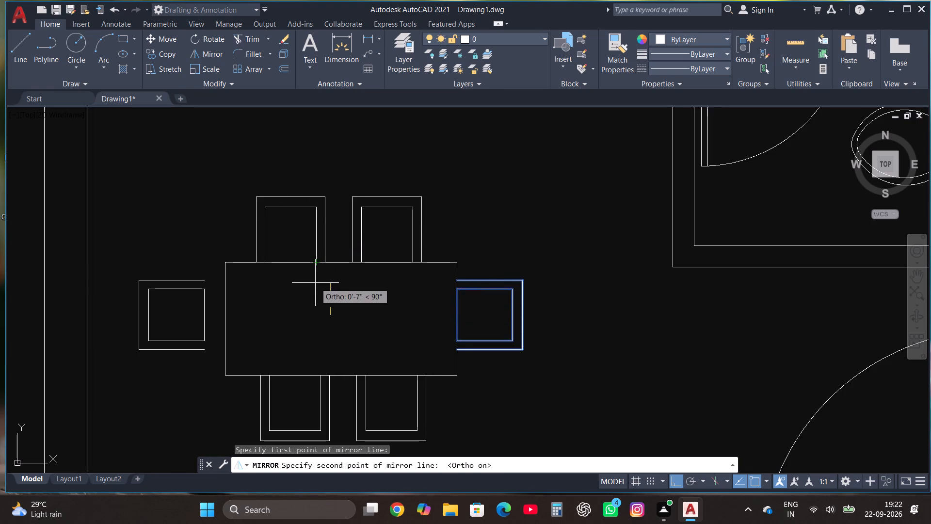
click(315, 283)
drag(337, 330, 315, 283)
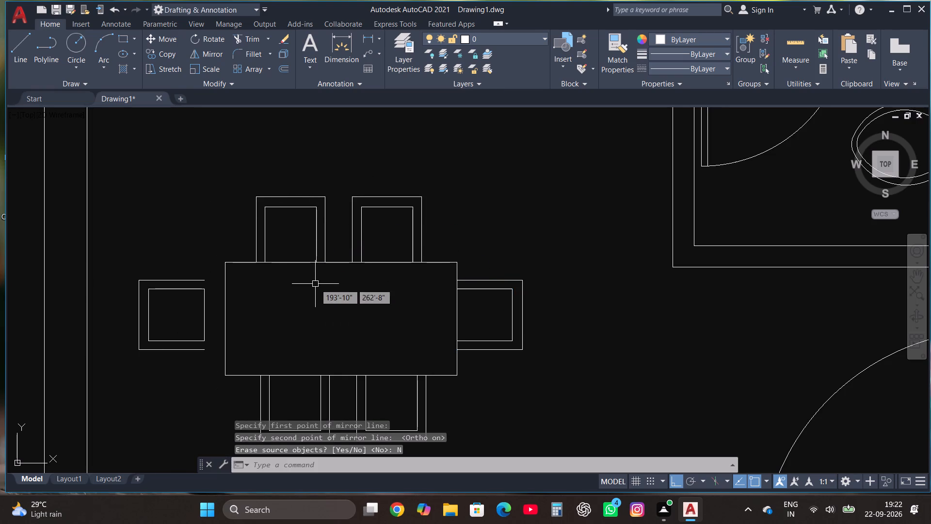
Move the mirrored west chair east so its open end meets the table's west edge.
scroll(320, 326, down, 1)
scroll(186, 336, up, 2)
click(214, 371)
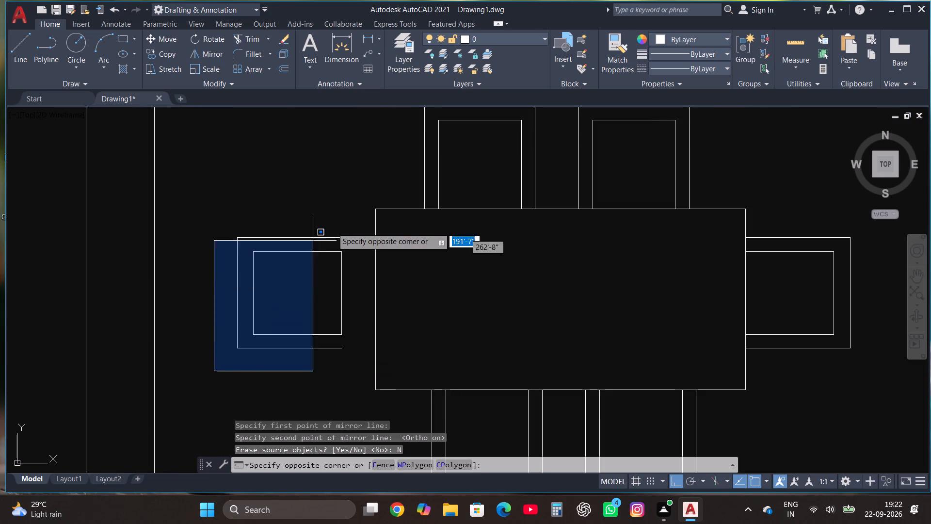
click(359, 207)
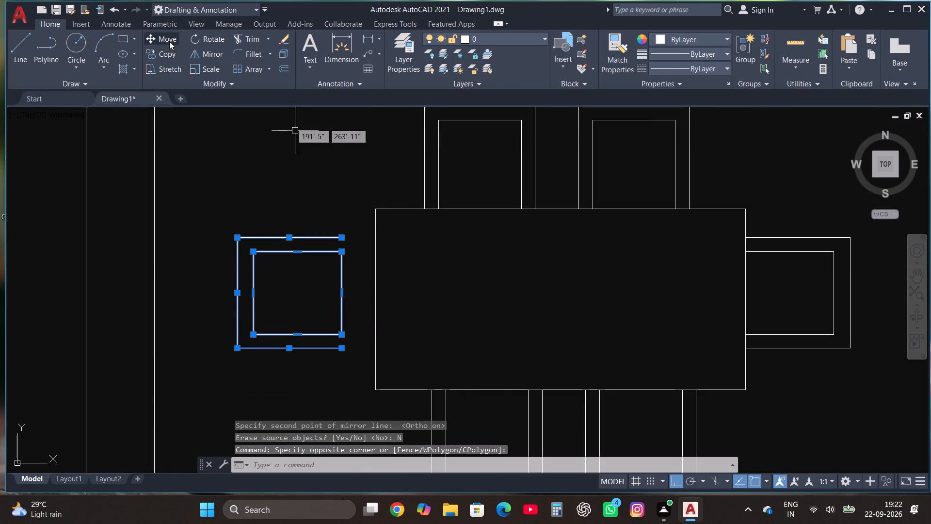
click(169, 41)
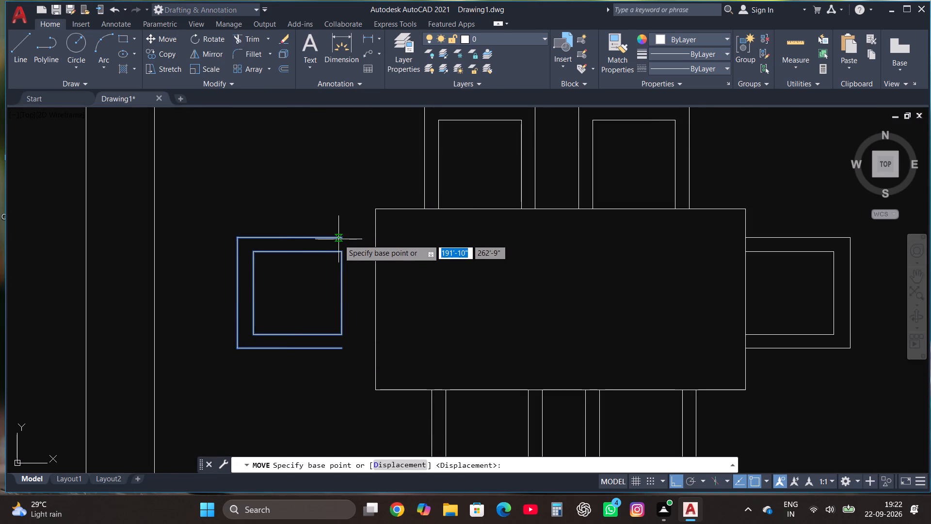
click(342, 239)
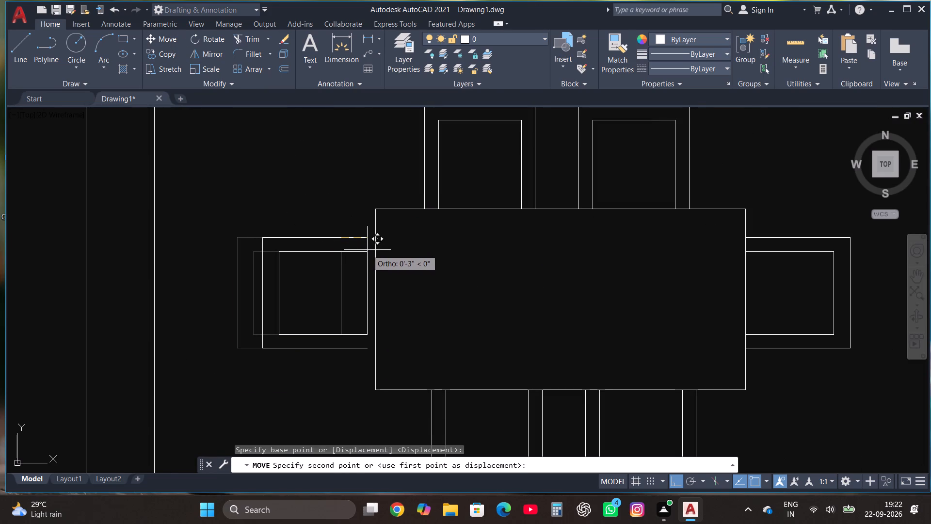
key(F8)
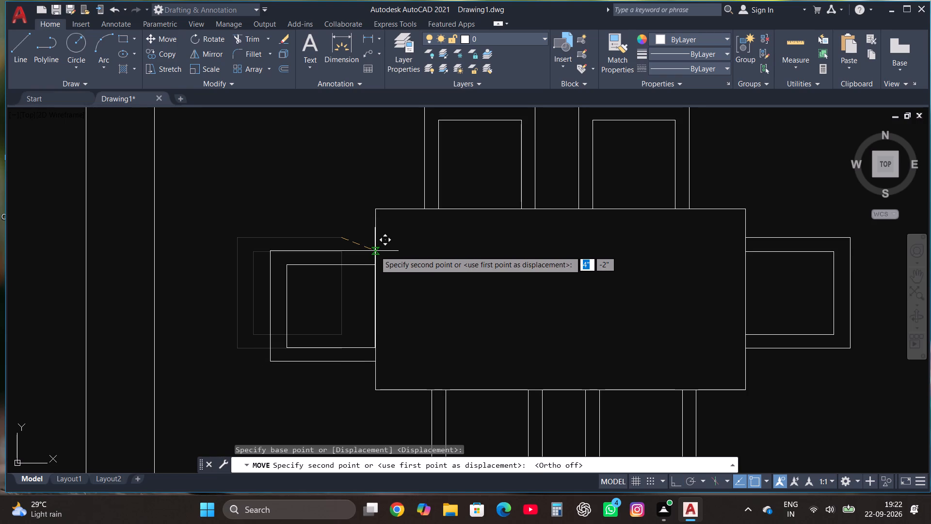
click(373, 251)
Delete the kitchen door in the northwest unit.
scroll(359, 350, down, 3)
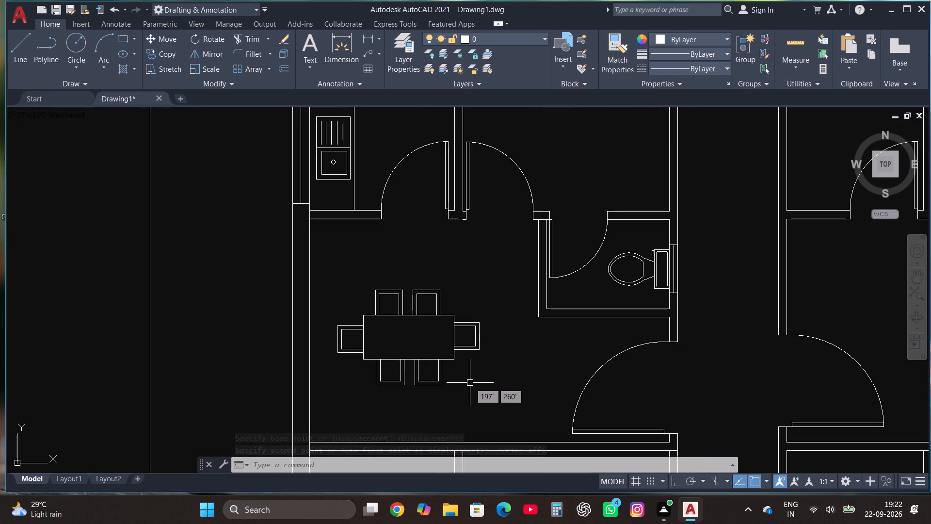
scroll(262, 323, down, 1)
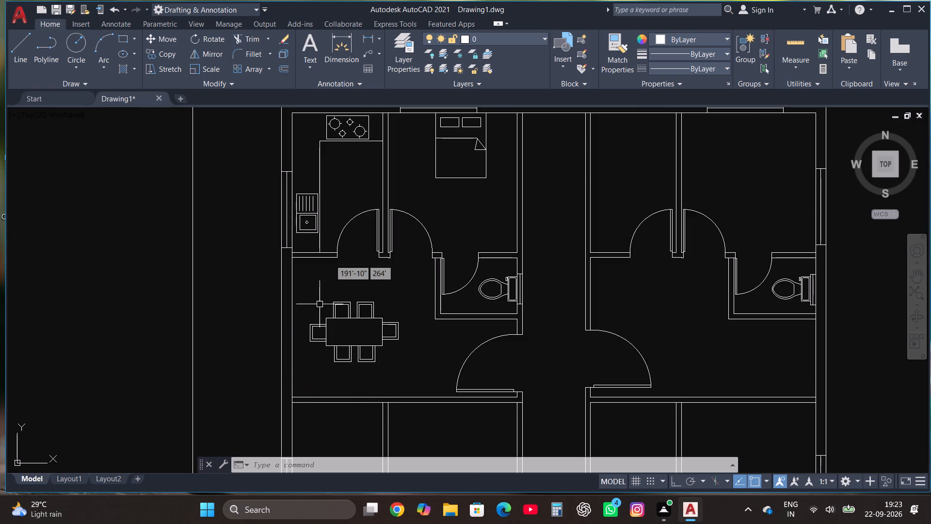
scroll(347, 220, up, 1)
click(347, 220)
key(Delete)
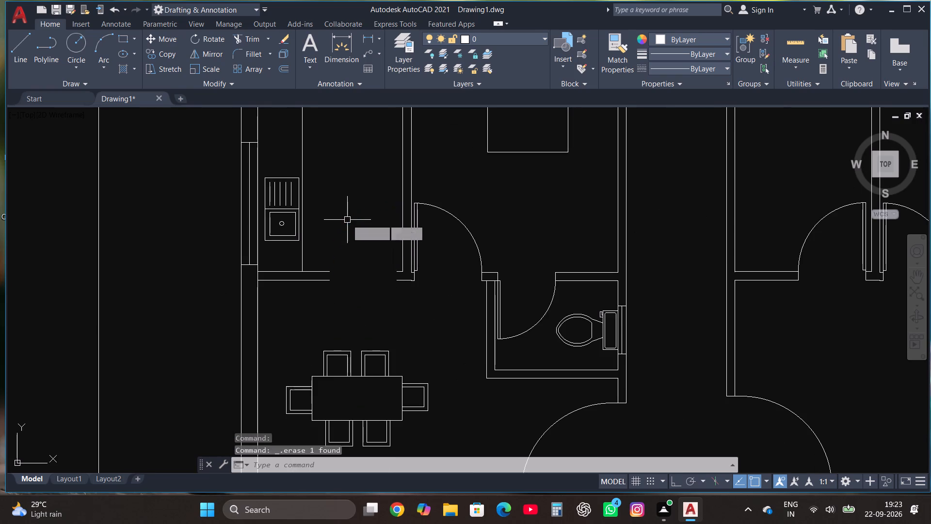
Draw a vertical line up from each wall end of the northwest kitchen opening, crossing the wall thickness and running past it.
click(14, 48)
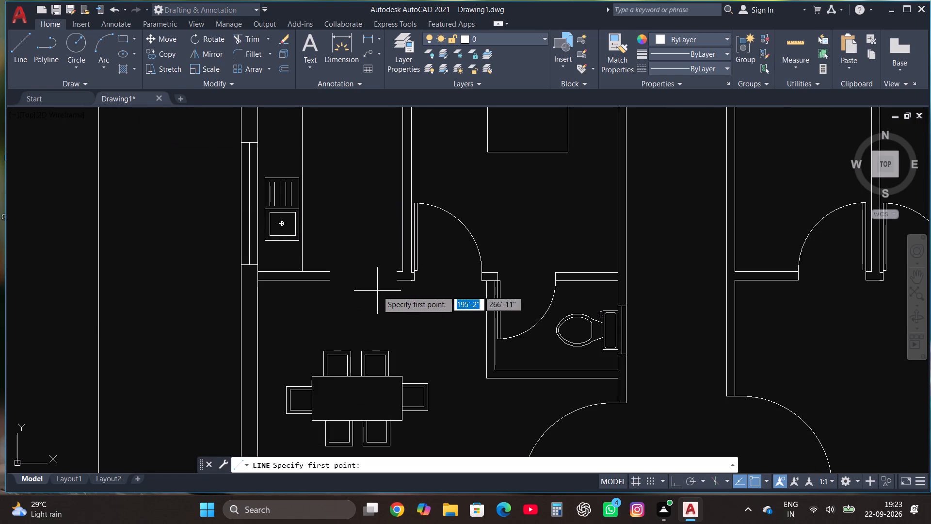
scroll(350, 277, up, 2)
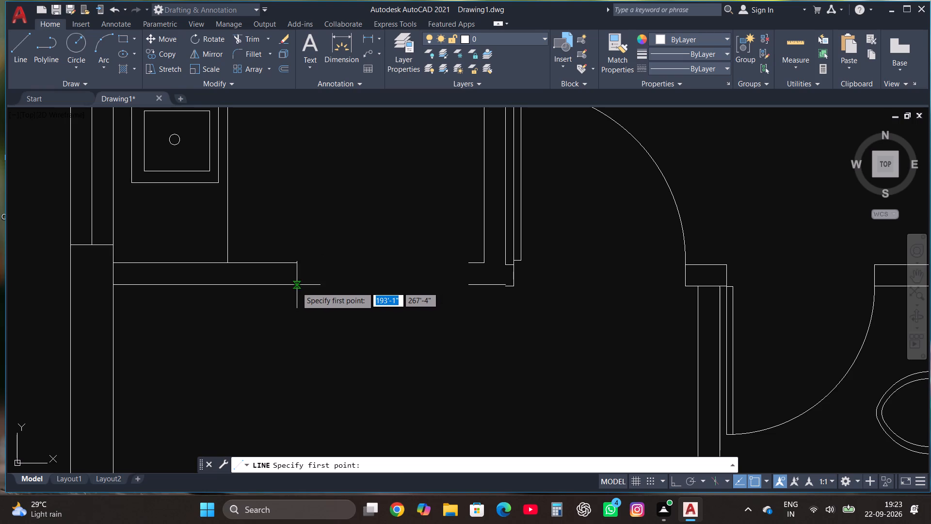
click(296, 287)
key(F8)
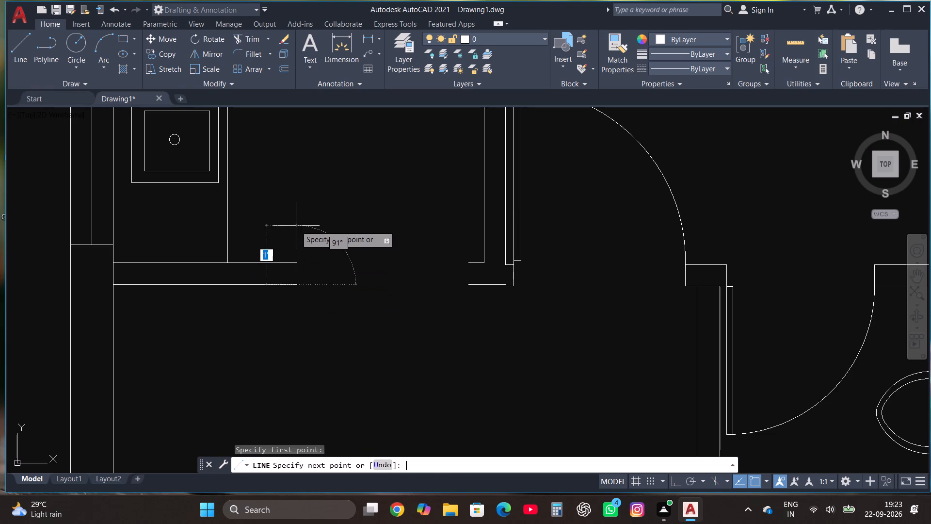
click(296, 226)
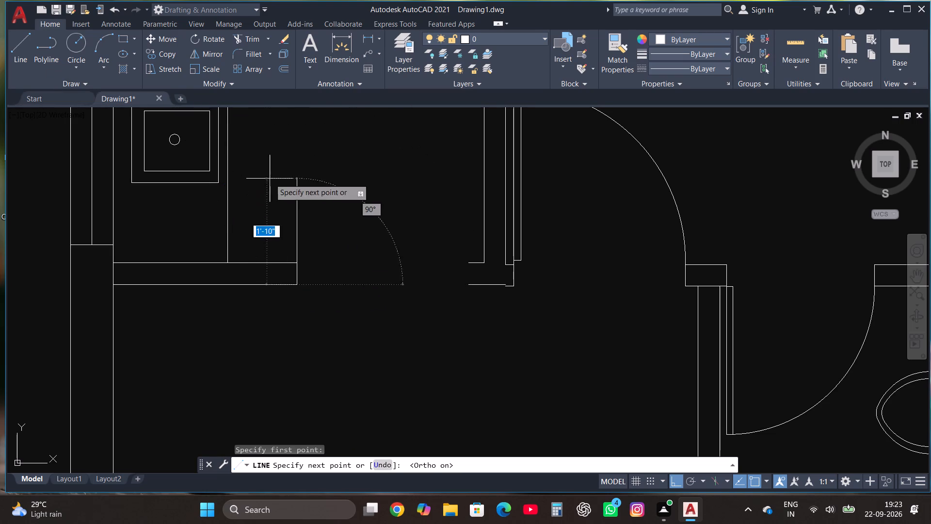
click(273, 203)
click(19, 38)
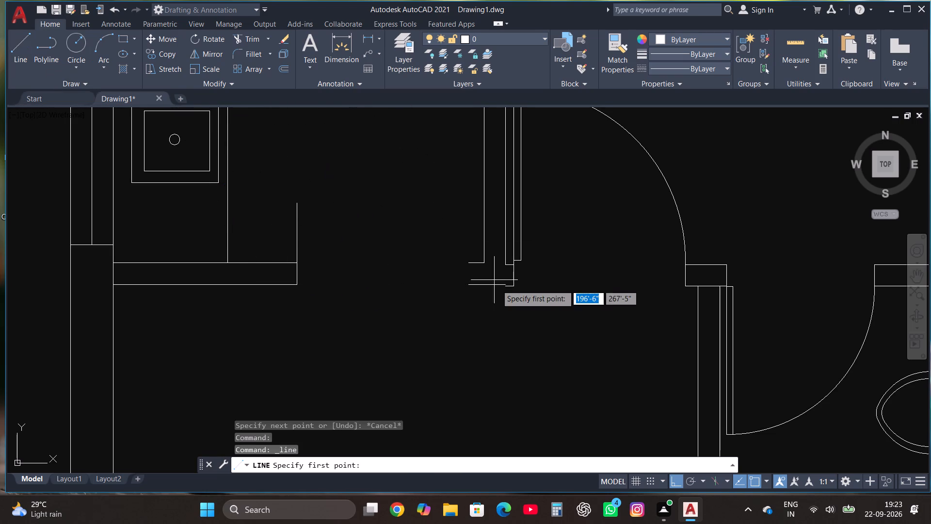
click(470, 286)
click(464, 229)
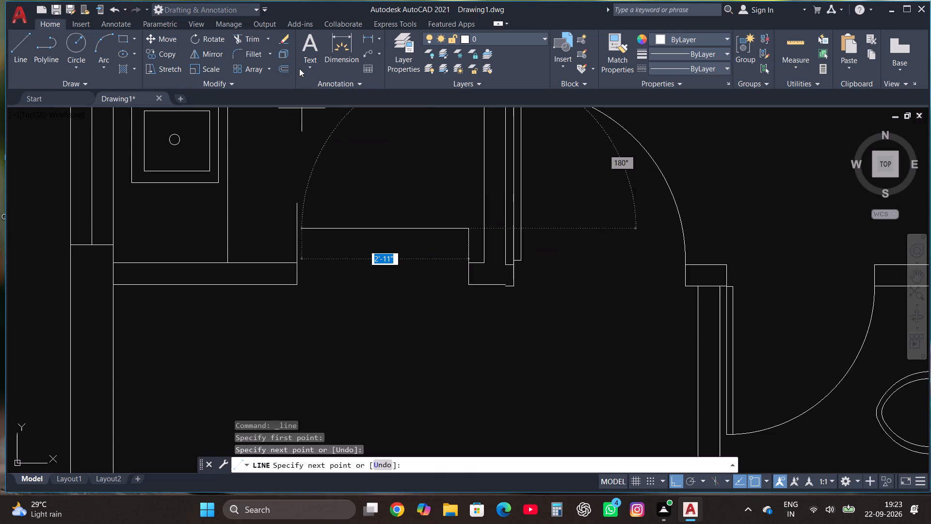
Trim both lines' overshoot north of the wall so they cap the wall ends at the northwest kitchen opening.
click(258, 44)
click(294, 215)
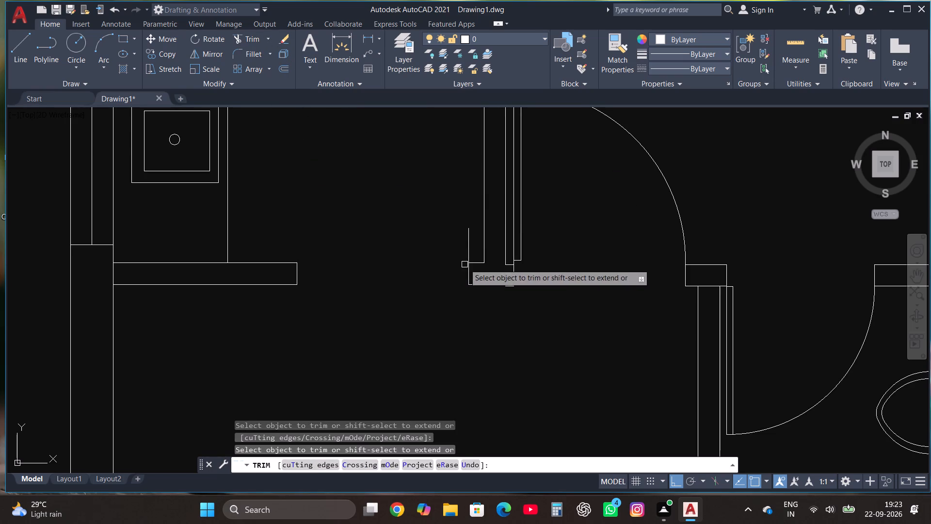
click(467, 248)
scroll(402, 300, down, 2)
key(Escape)
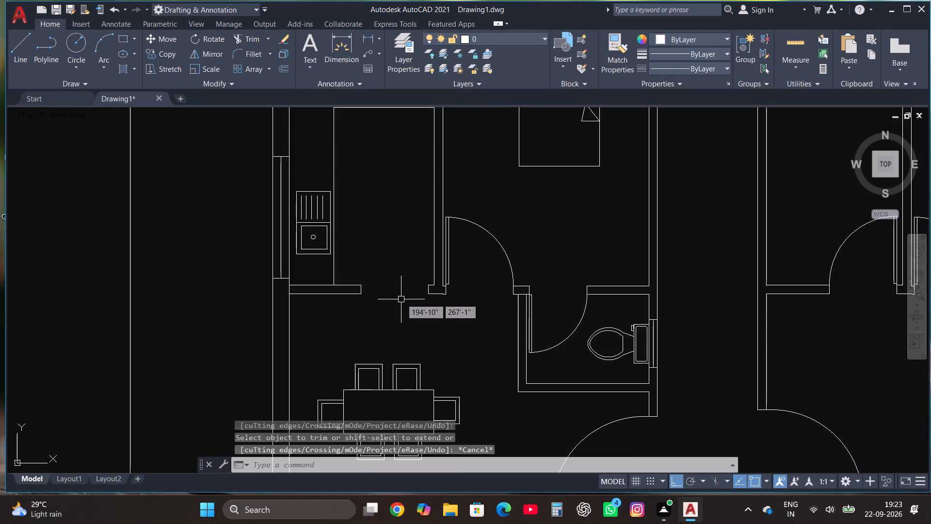
Delete the door of the northeast unit's west room, matching the opening in the northwest kitchen.
scroll(412, 273, down, 2)
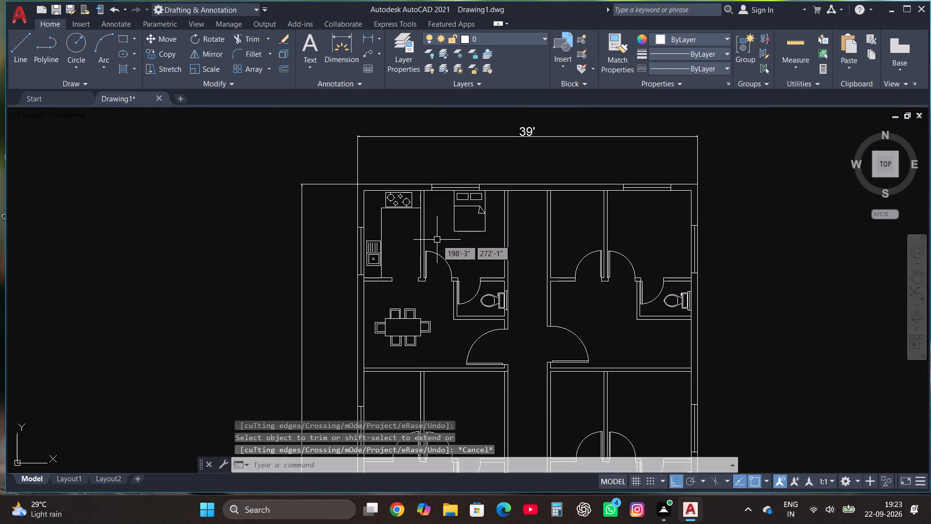
scroll(649, 267, up, 2)
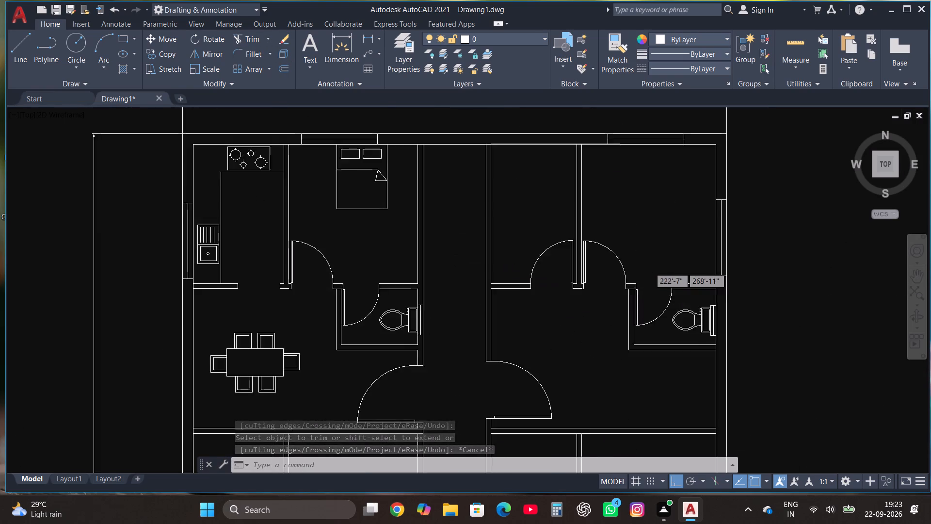
click(492, 234)
key(Delete)
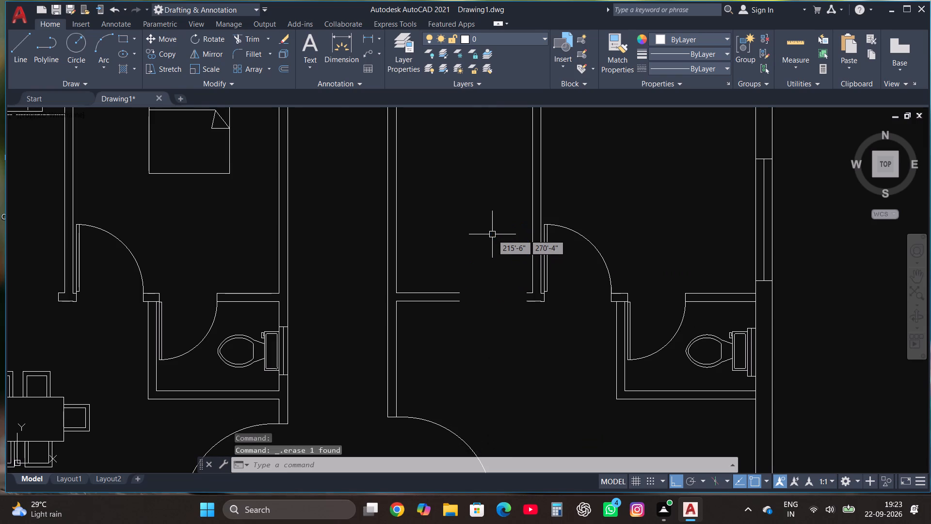
Draw a vertical line down from each wall end of the northeast unit's west-room opening, running past the wall thickness.
click(10, 46)
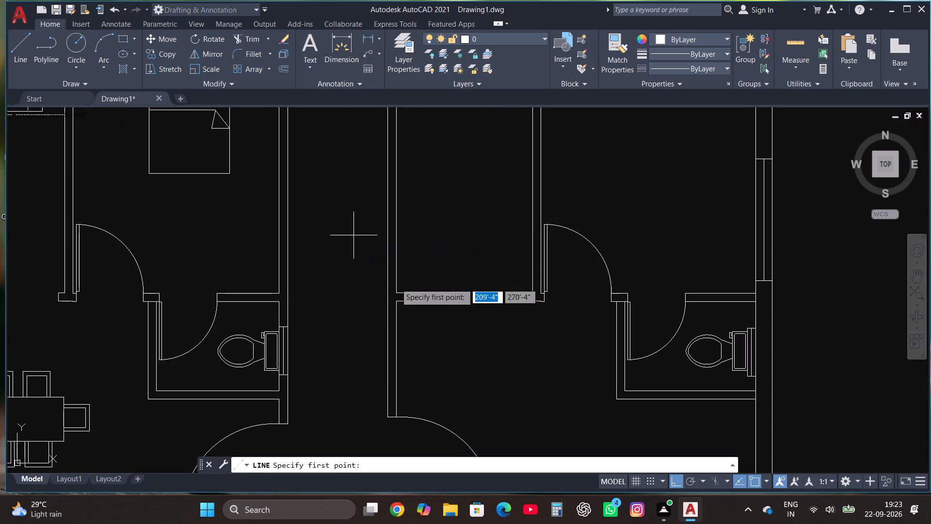
click(459, 293)
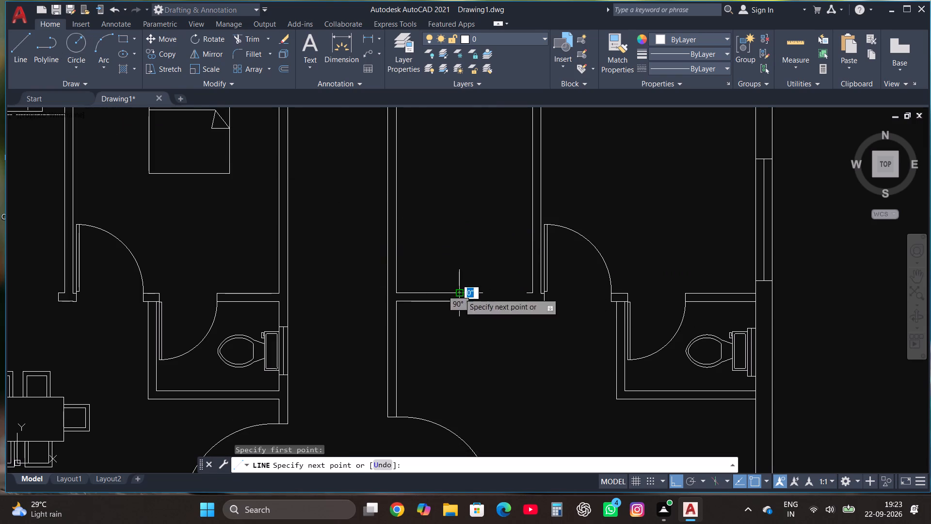
click(467, 330)
key(Delete)
click(9, 44)
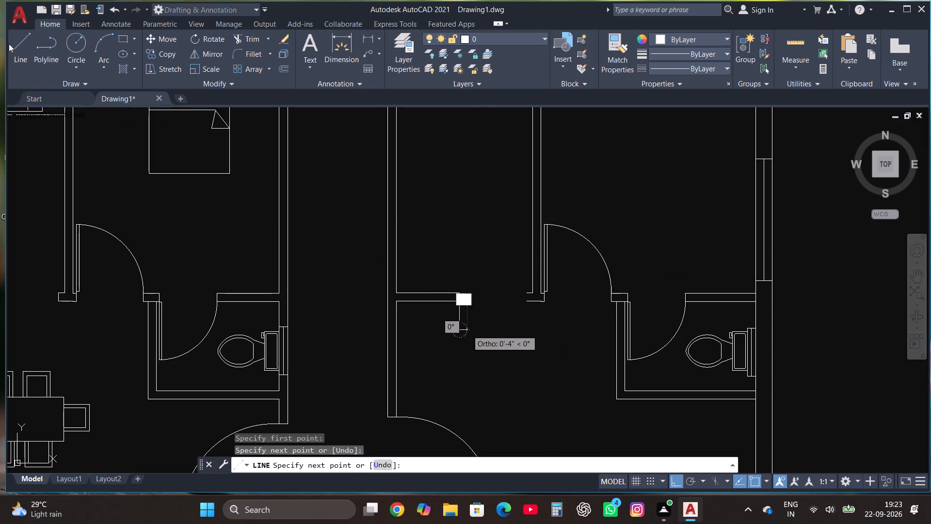
click(15, 48)
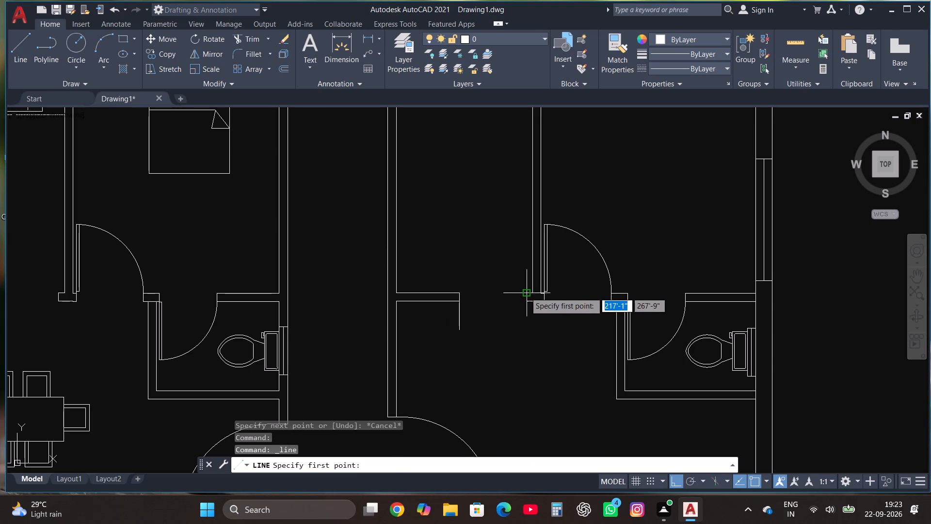
click(525, 292)
click(530, 327)
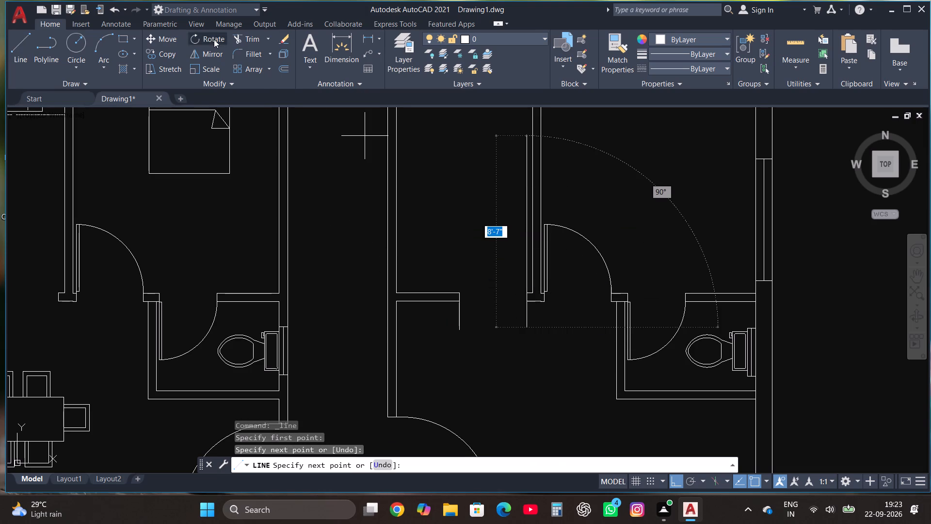
Trim both lines' overshoot south of the wall at the northeast unit's west-room opening.
click(245, 41)
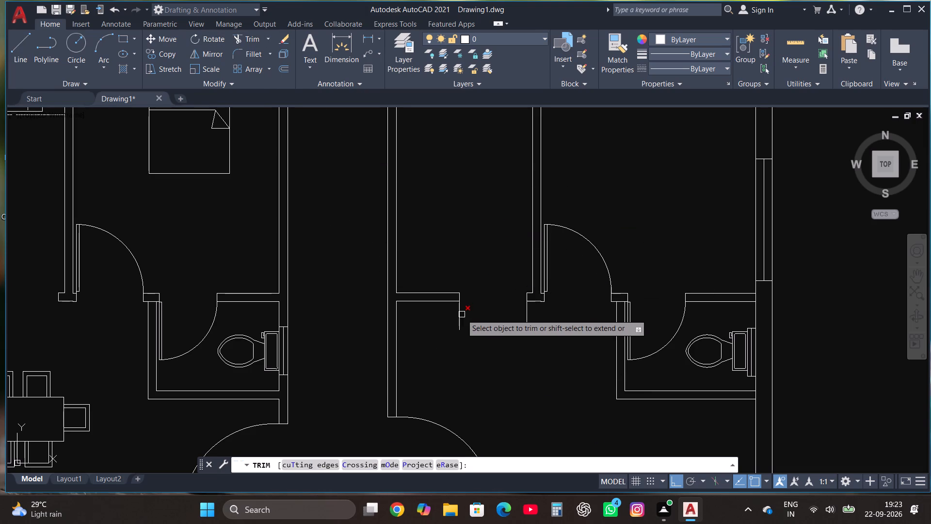
click(462, 314)
click(524, 315)
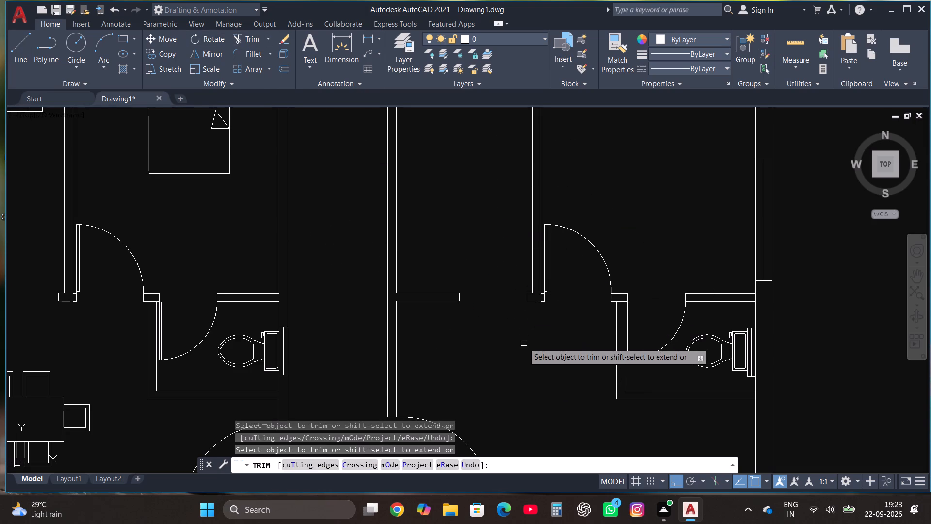
key(Escape)
Save the drawing in the Downloads folder as RESIDENTIAL PLOT.
key(ctrl+s)
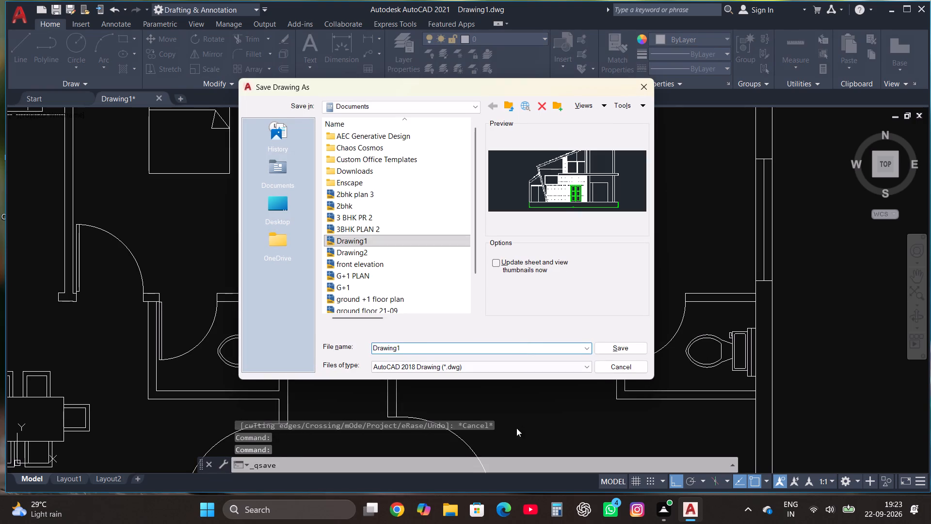
click(362, 106)
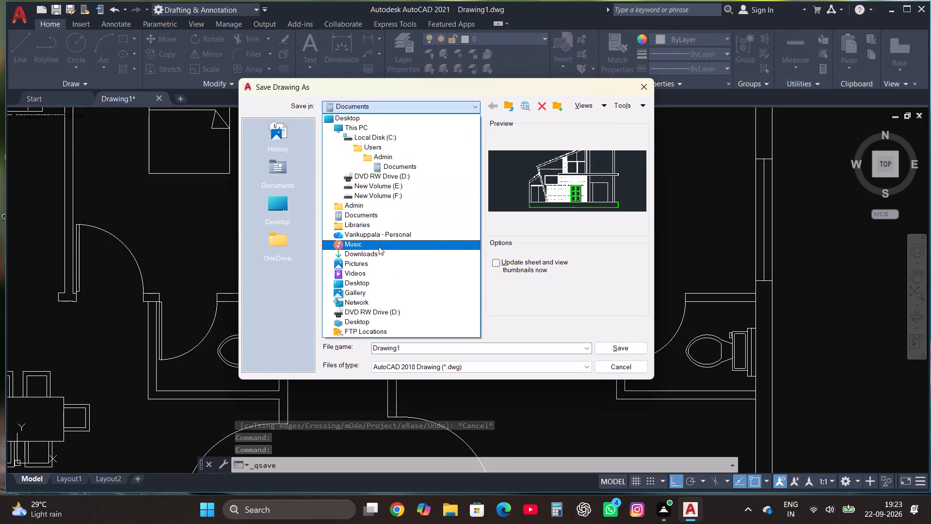
click(378, 253)
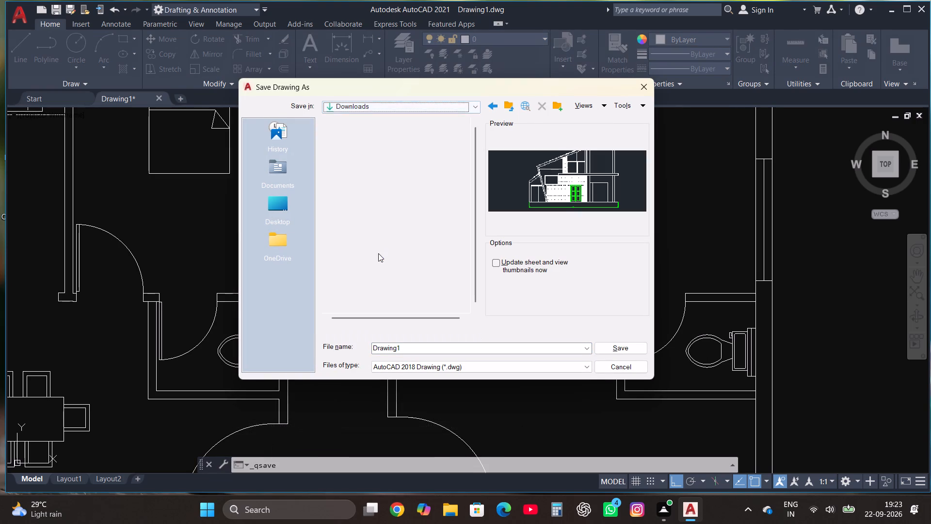
click(426, 348)
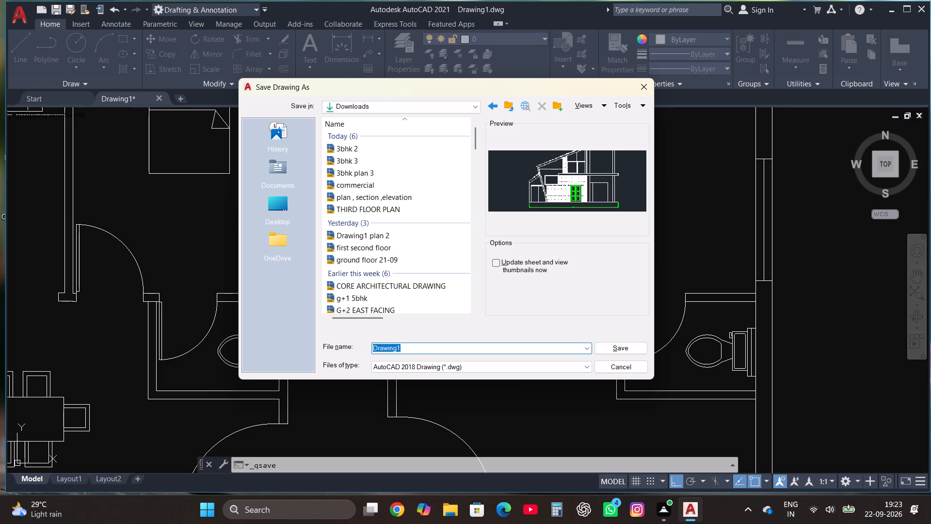
text(RESIDENTIAL PLOT)
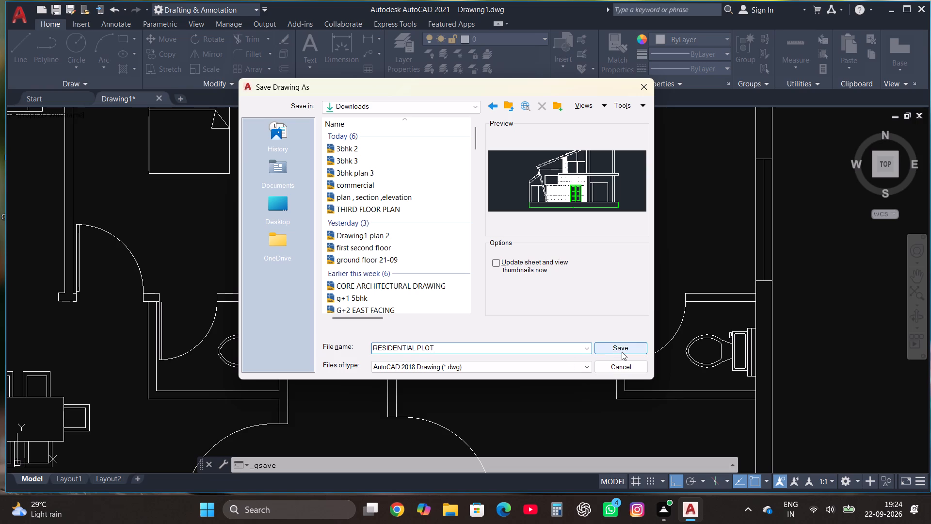
click(622, 352)
Delete the west-room doors in both units of the second row from the north.
scroll(462, 321, down, 3)
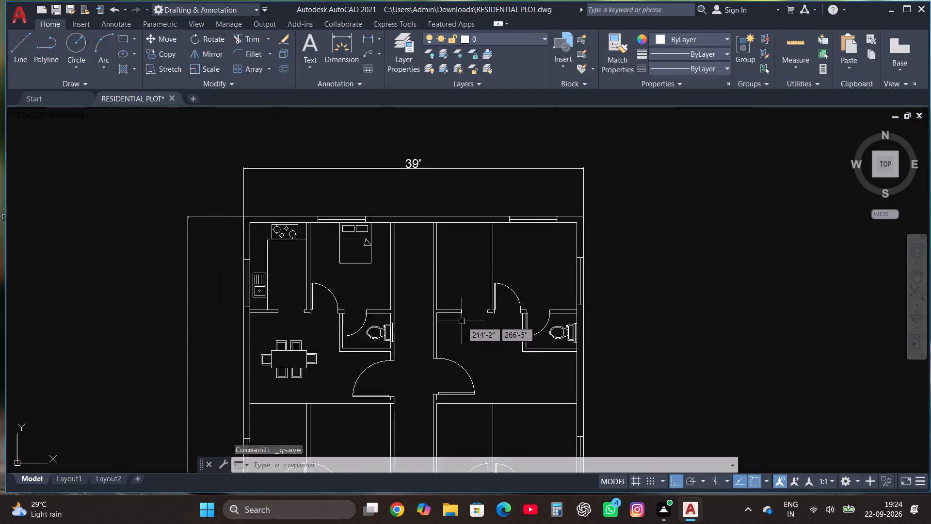
scroll(354, 436, up, 2)
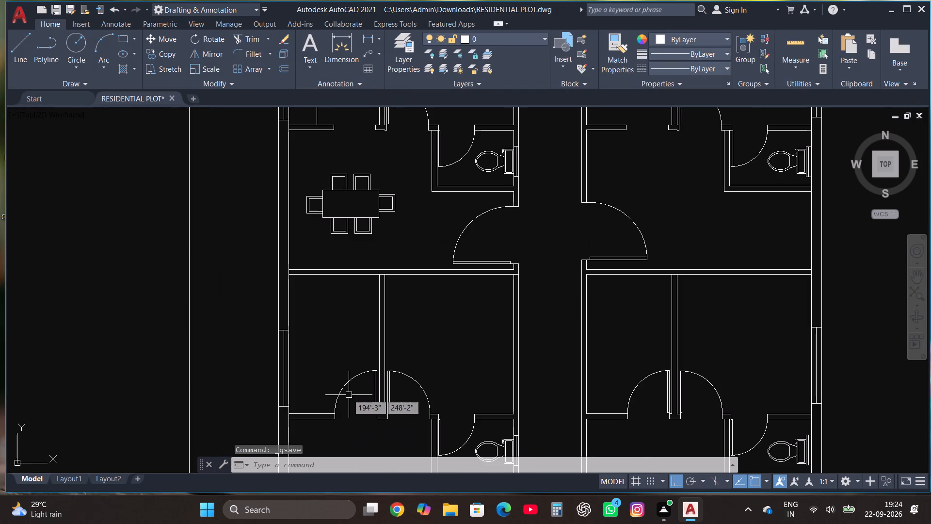
click(346, 384)
key(Delete)
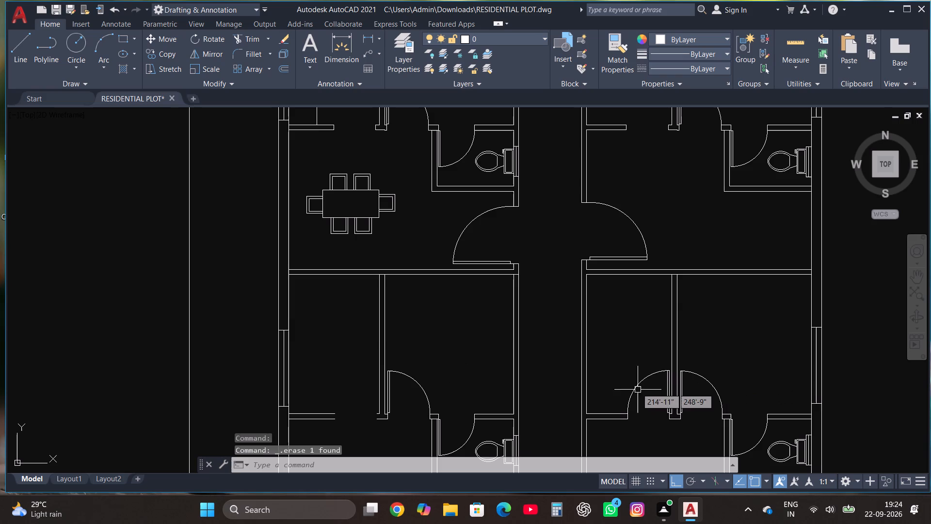
click(637, 388)
key(Delete)
scroll(600, 295, down, 3)
scroll(539, 390, up, 1)
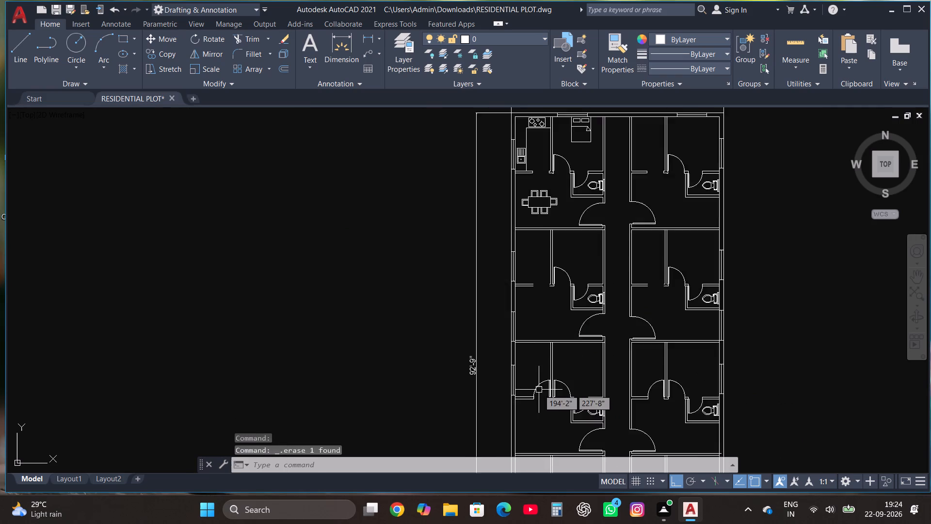
Delete the west-room doors in both units of the third row from the north.
scroll(539, 390, up, 1)
click(539, 390)
click(537, 376)
key(Delete)
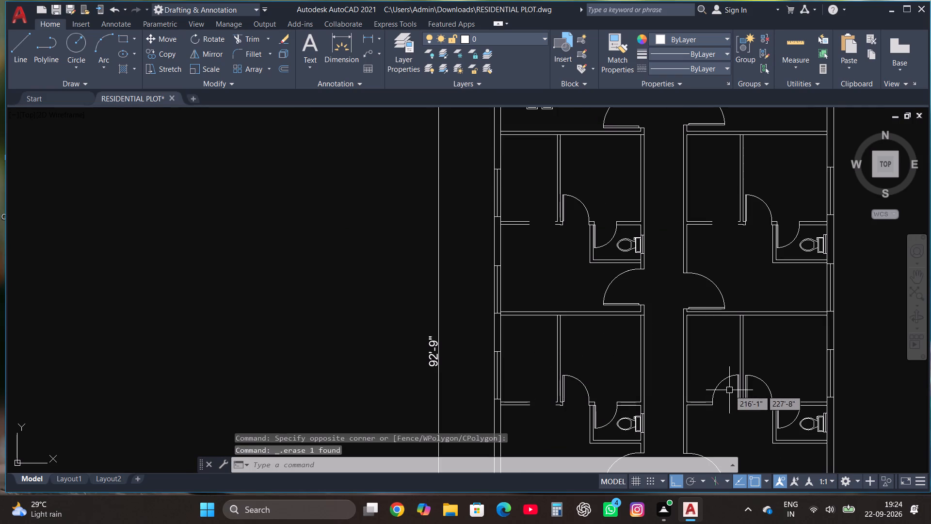
click(724, 383)
key(Delete)
Delete the west-room doors in both units of the fourth row from the north.
scroll(646, 309, down, 3)
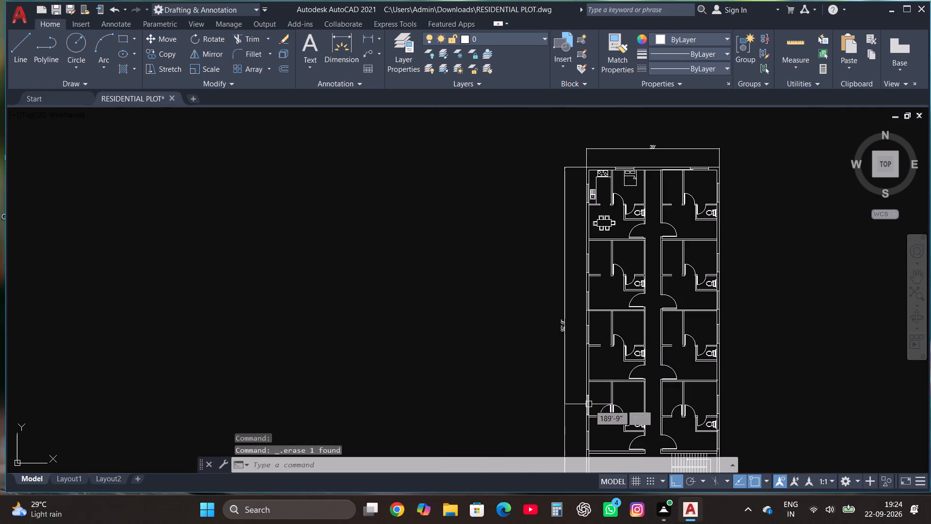
click(603, 405)
key(Delete)
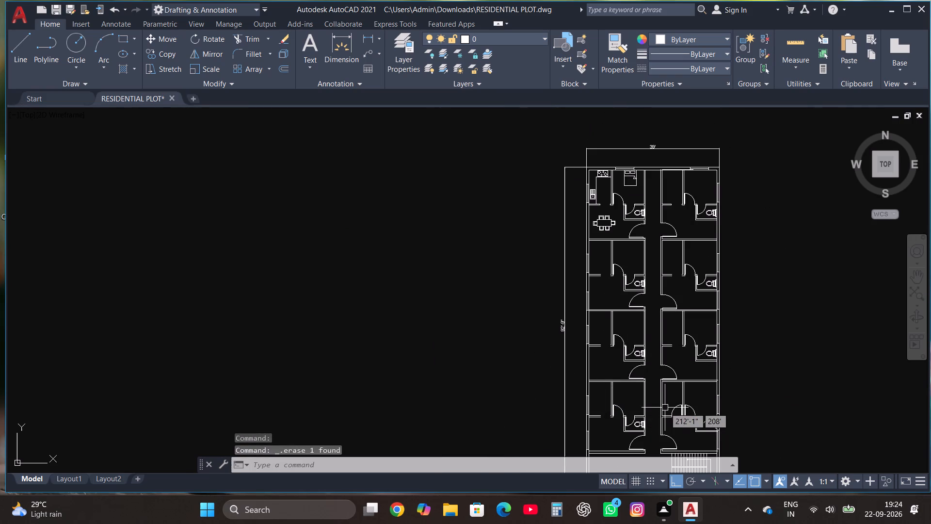
click(671, 408)
key(Delete)
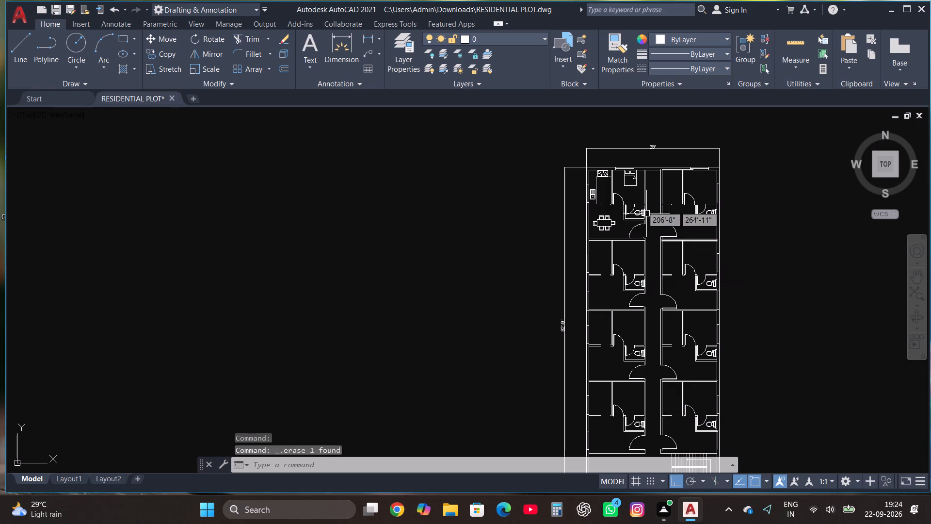
Draw a vertical line up from each wall end, past the wall thickness, at the second-row west unit's west-room opening.
scroll(675, 245, up, 3)
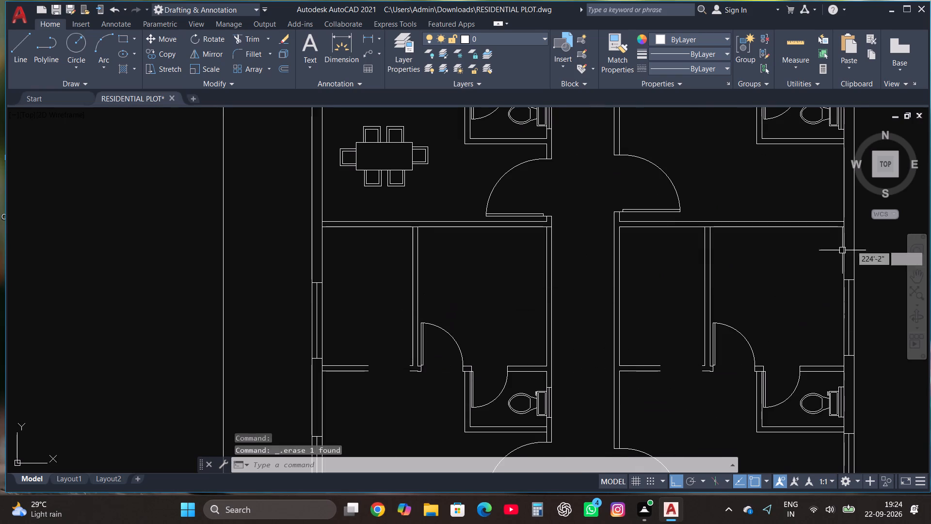
click(17, 58)
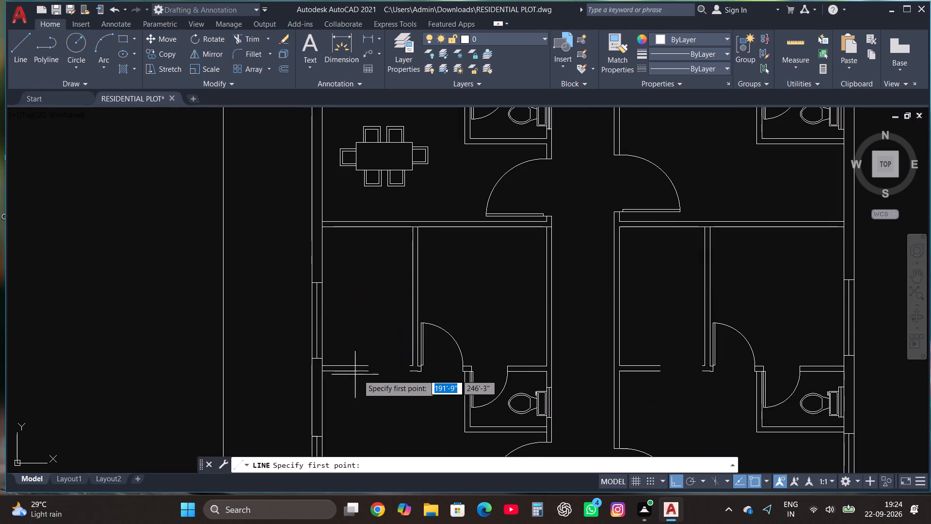
scroll(359, 374, up, 1)
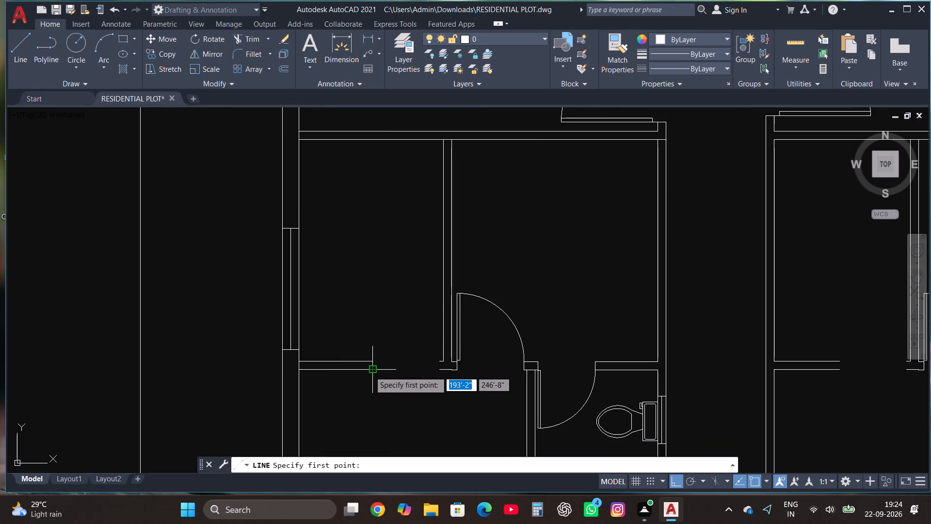
click(369, 371)
click(382, 324)
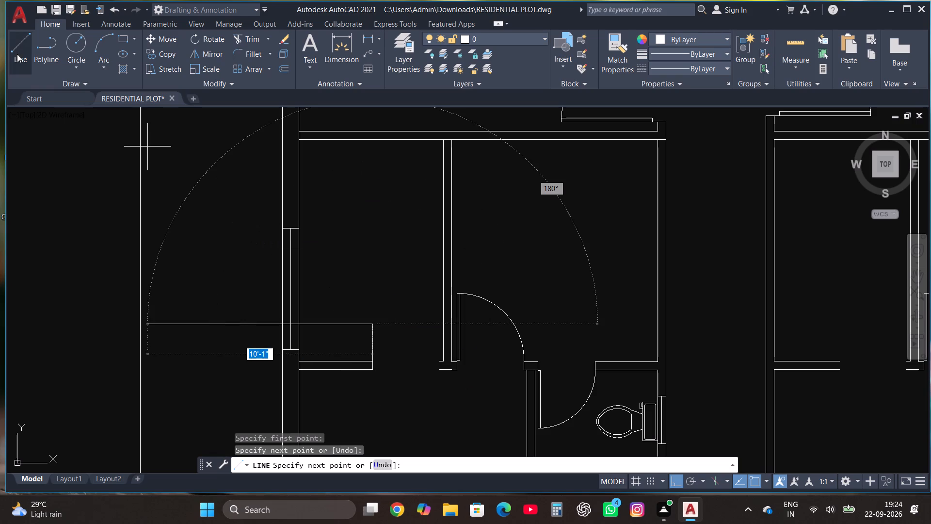
click(16, 54)
scroll(443, 377, up, 3)
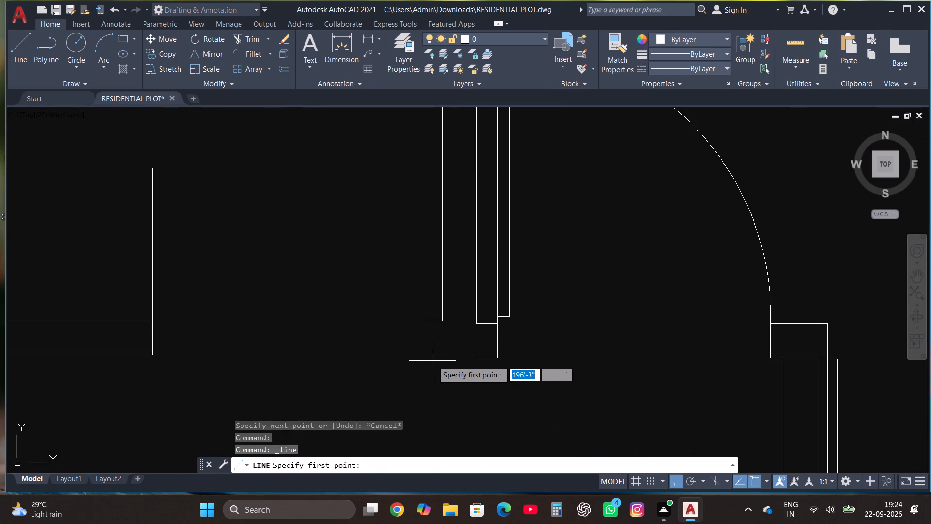
click(426, 357)
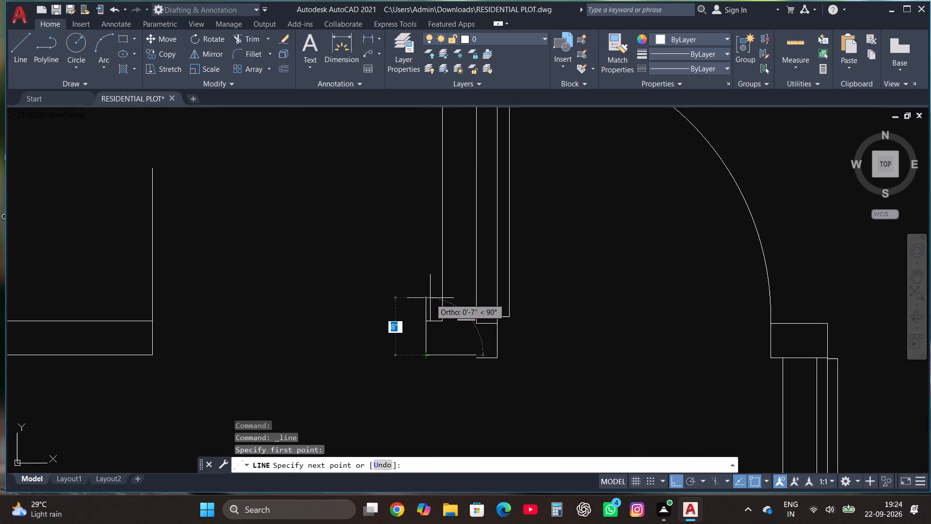
click(430, 295)
Draw a vertical line up from each wall end, past the wall thickness, at the second-row east unit's west-room opening.
click(22, 42)
scroll(157, 283, down, 3)
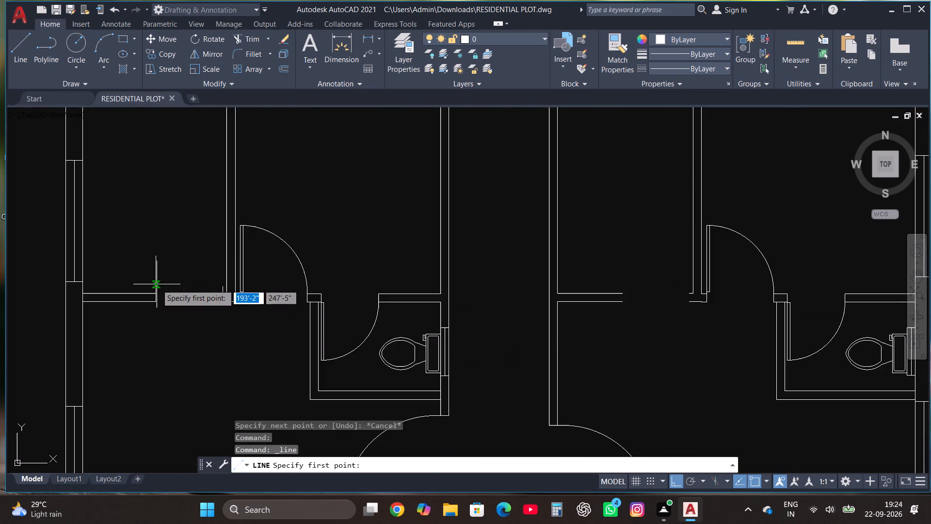
scroll(422, 338, down, 1)
scroll(605, 320, up, 3)
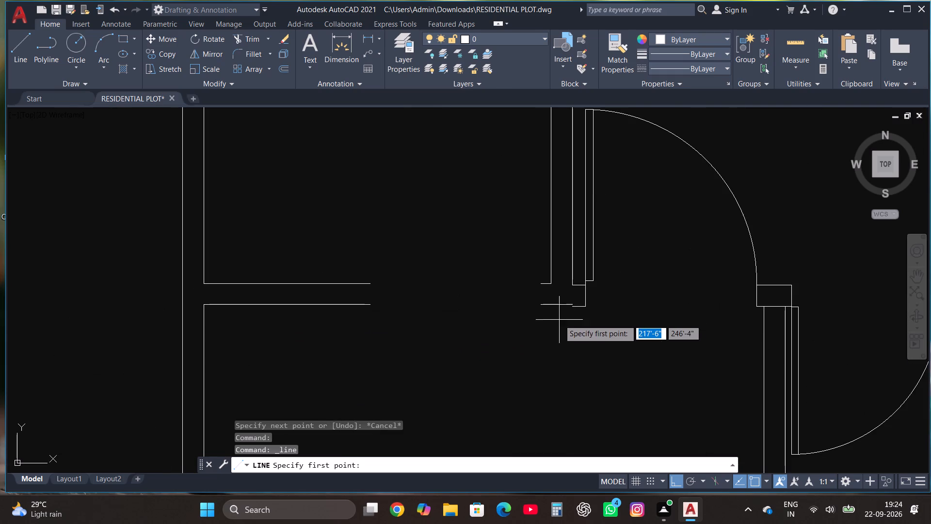
click(538, 303)
click(537, 243)
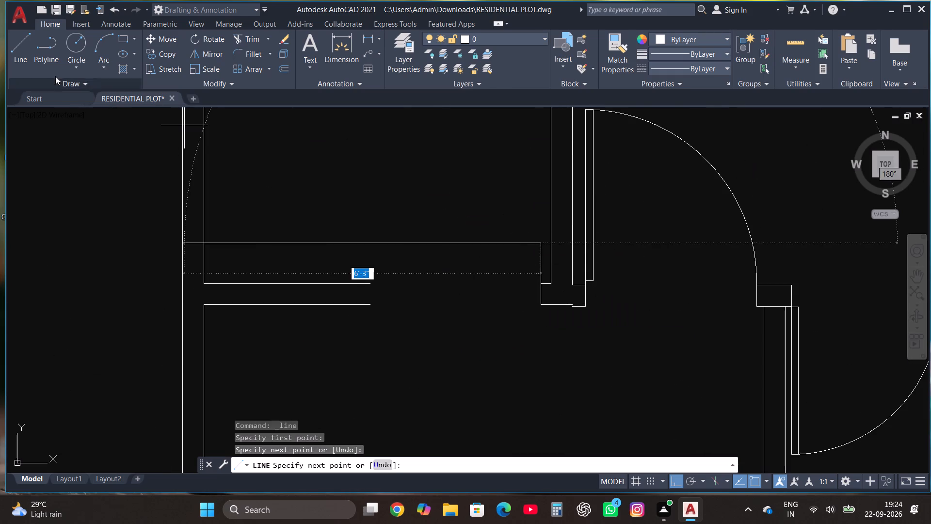
click(24, 49)
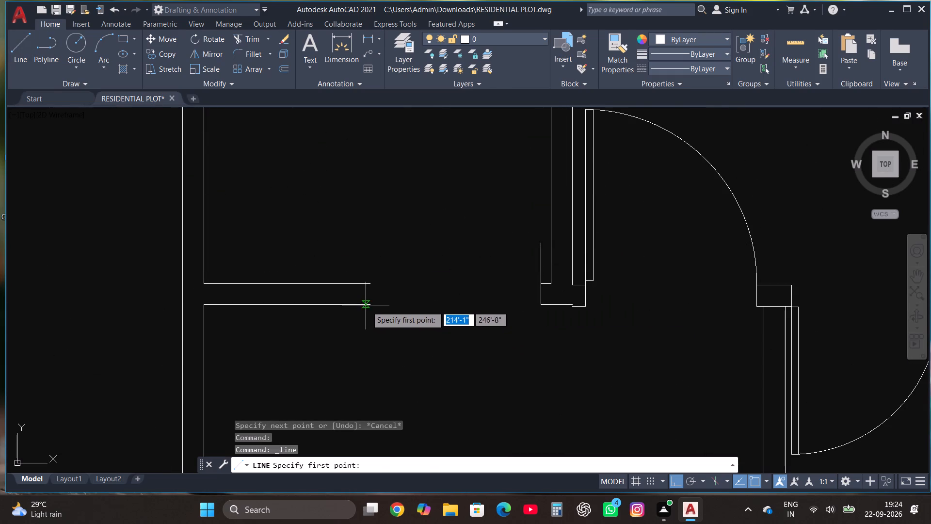
click(369, 306)
click(370, 222)
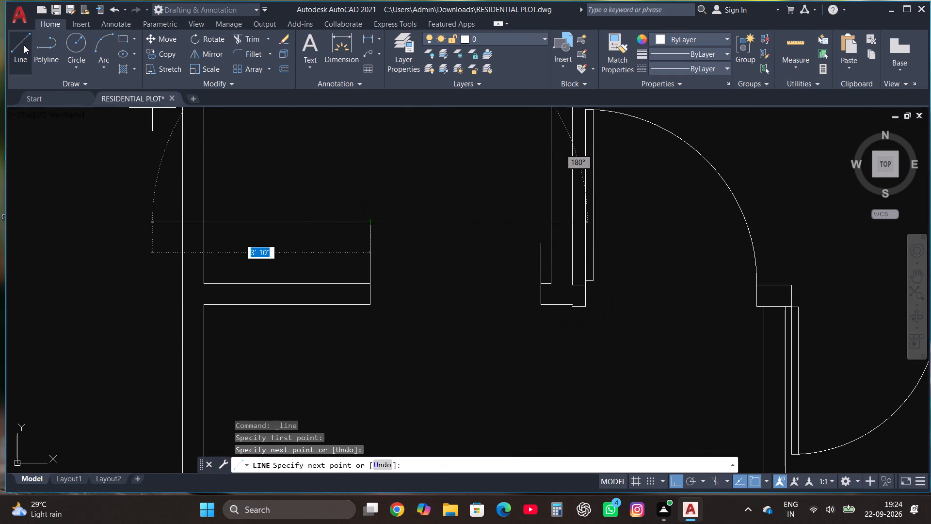
Draw a vertical line up from each wall end, past the wall thickness, at the third-row east unit's west-room opening.
click(16, 43)
scroll(513, 346, down, 4)
scroll(480, 270, down, 1)
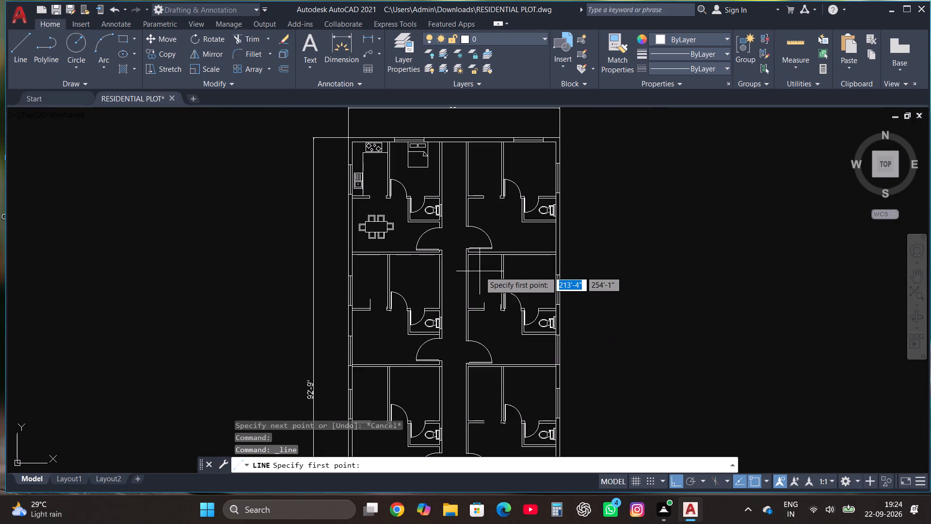
scroll(488, 431, up, 3)
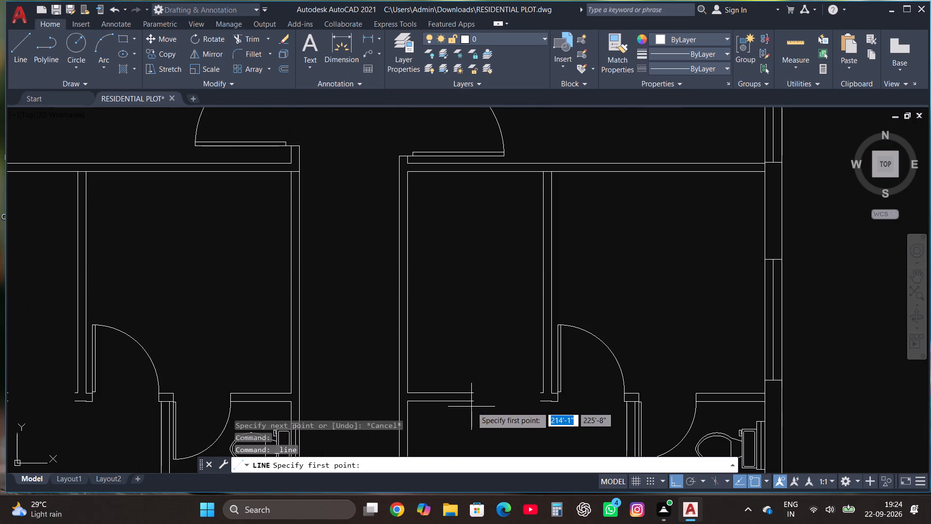
click(475, 399)
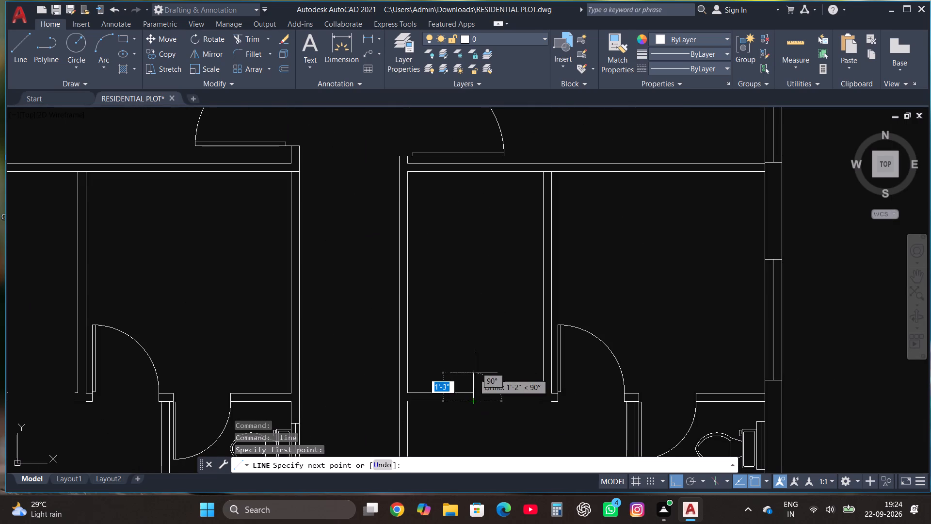
click(474, 373)
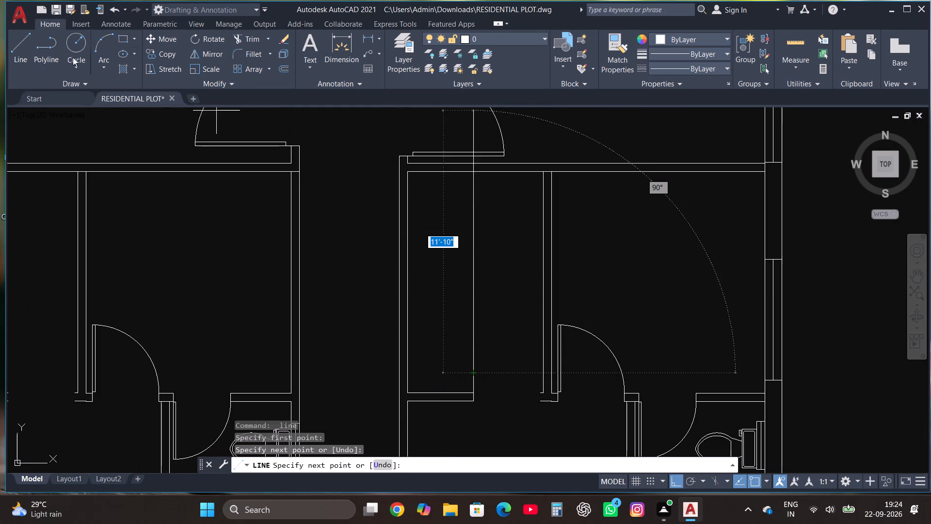
click(17, 39)
scroll(537, 405, up, 2)
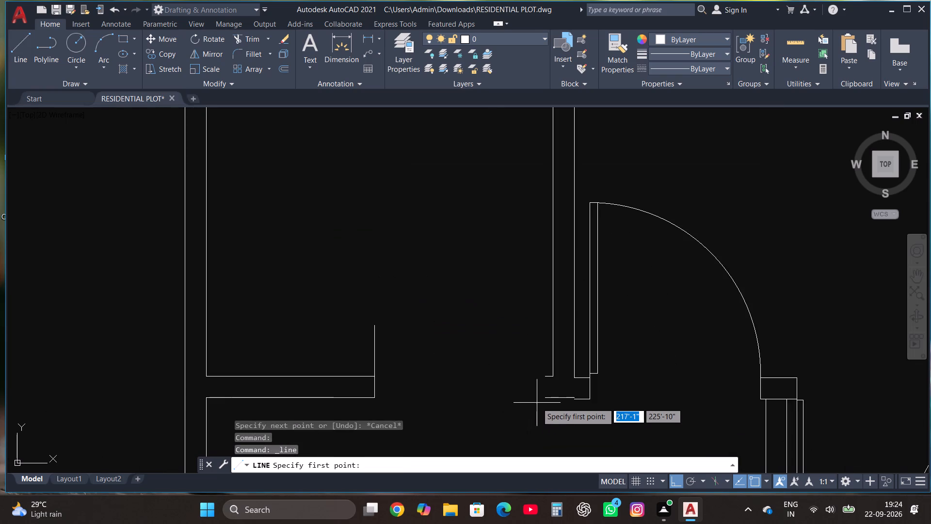
click(544, 396)
click(541, 353)
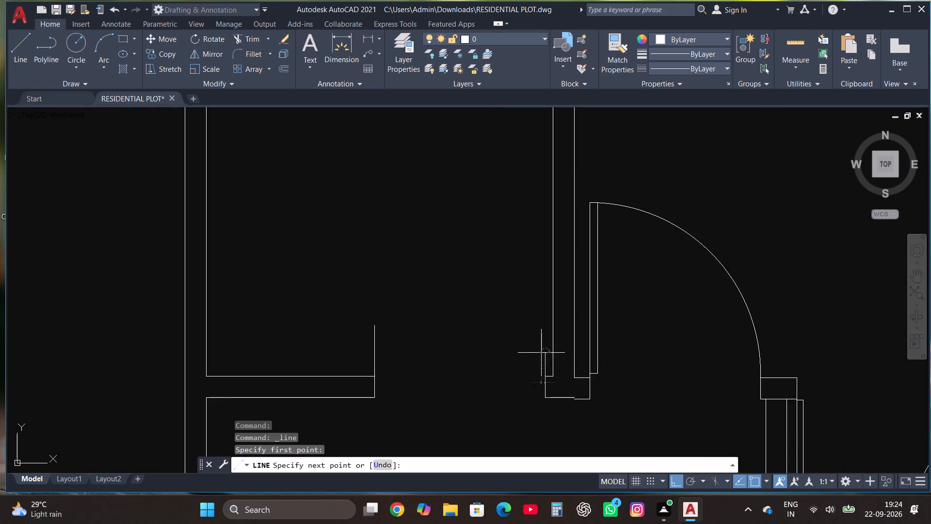
Draw a vertical line up from each wall end, past the wall thickness, at the third-row west unit's west-room opening.
scroll(543, 365, down, 5)
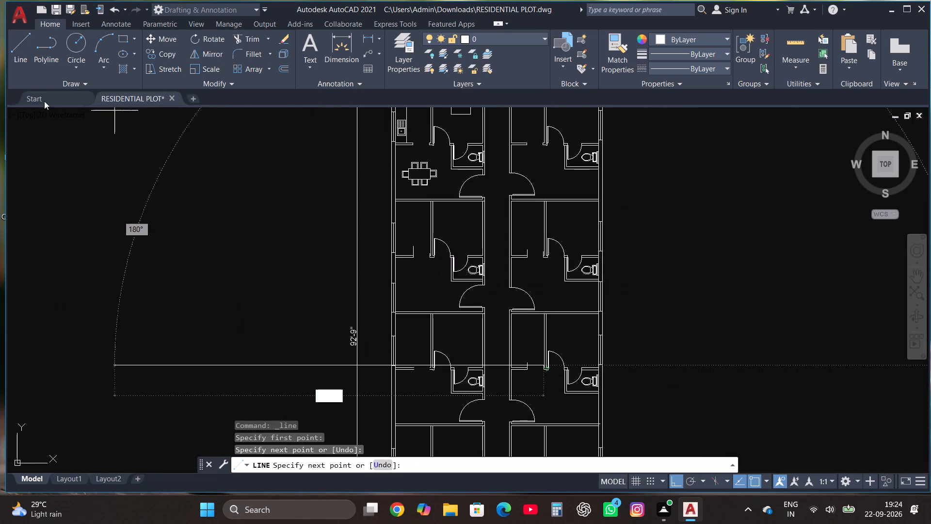
click(27, 57)
scroll(392, 361, up, 1)
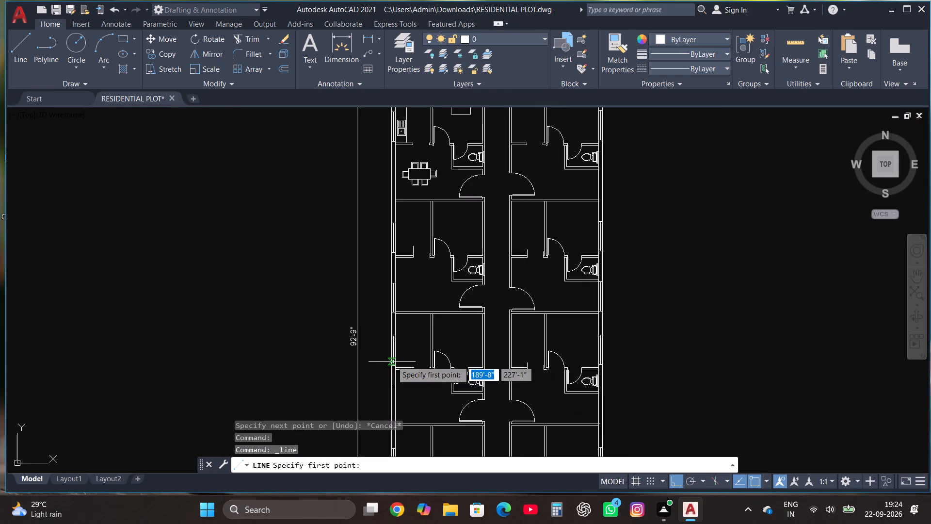
scroll(392, 361, up, 2)
scroll(465, 413, up, 1)
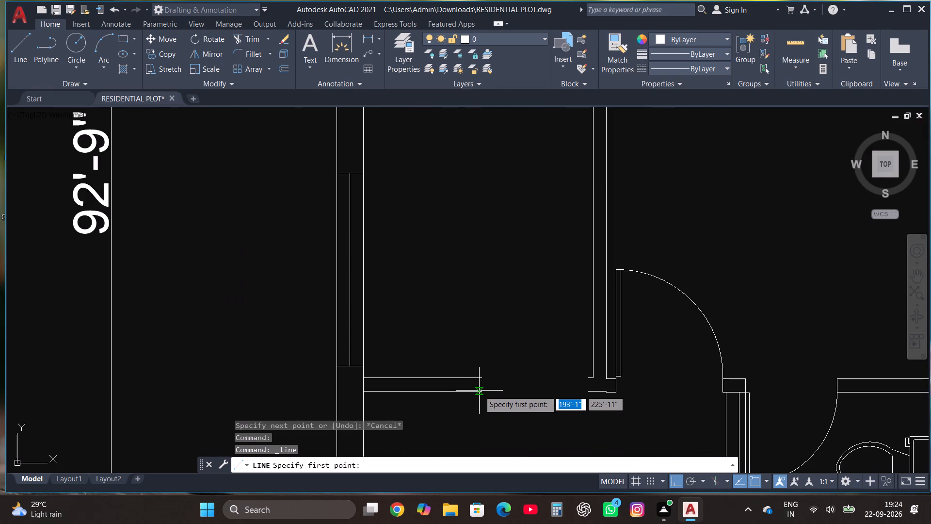
click(482, 390)
click(490, 323)
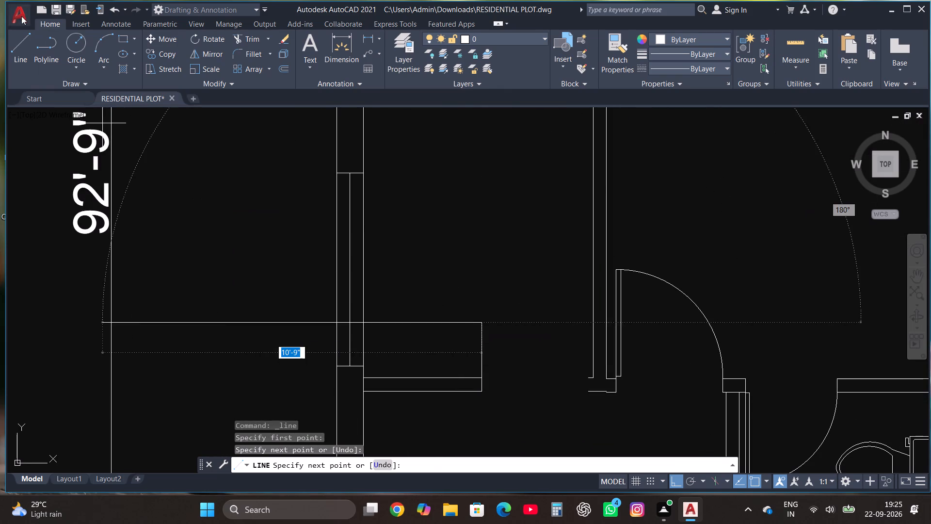
click(21, 32)
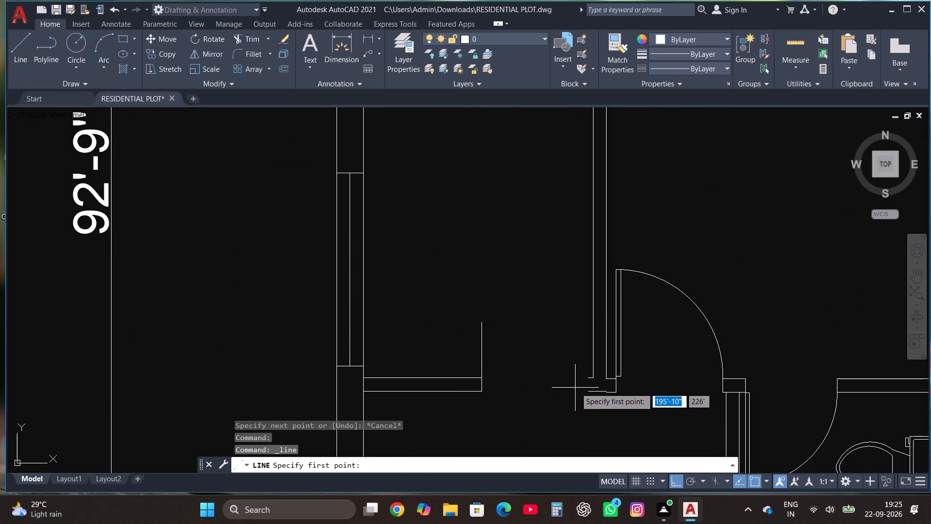
click(588, 393)
click(586, 354)
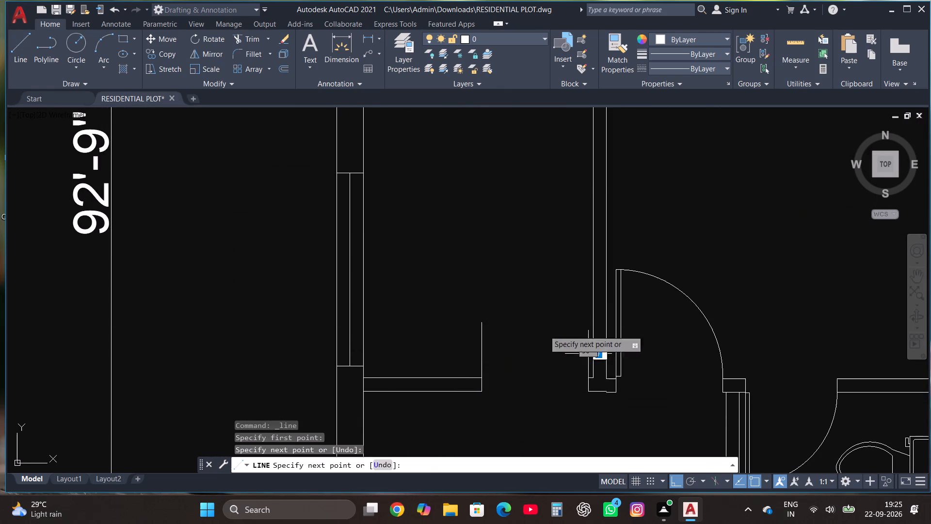
Draw a vertical line up from each wall end, past the wall thickness, at the fourth-row west unit's west-room opening.
click(13, 50)
scroll(369, 297, down, 4)
scroll(504, 293, down, 4)
scroll(505, 345, down, 2)
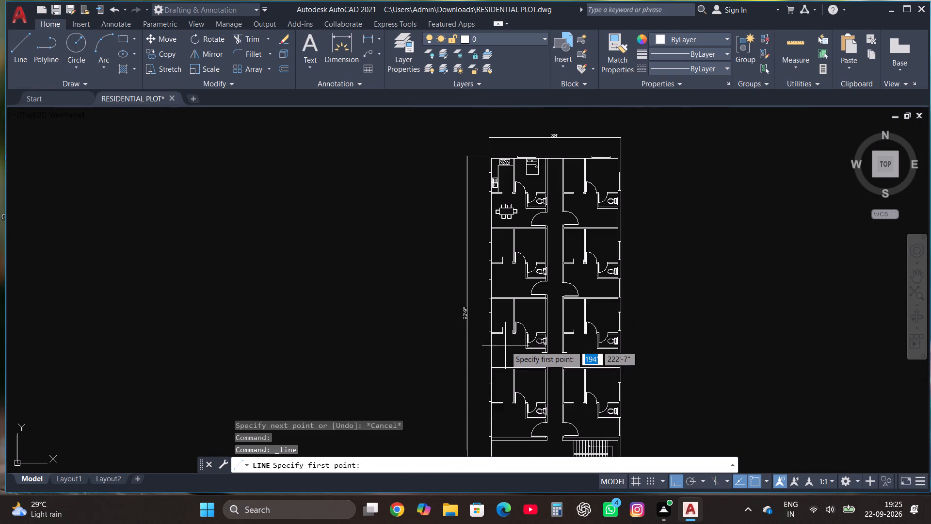
scroll(511, 414, up, 3)
scroll(492, 371, up, 2)
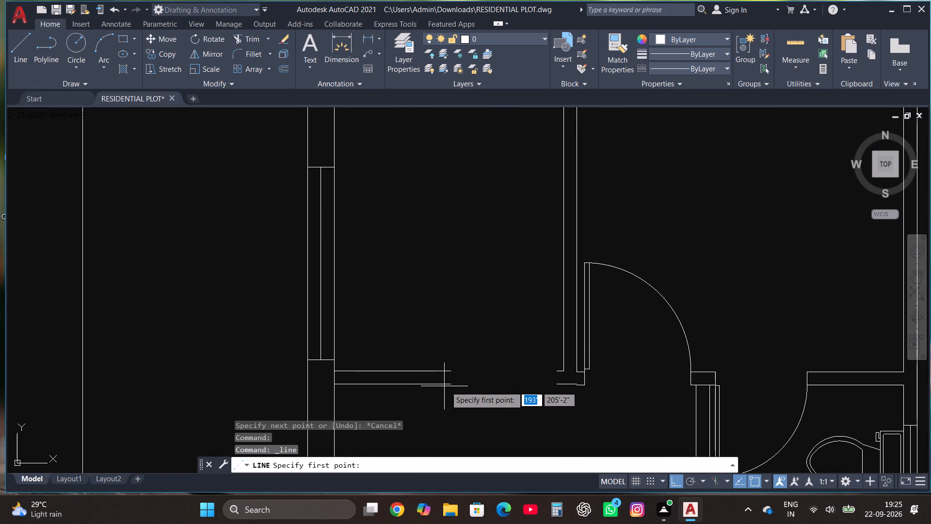
click(450, 384)
click(449, 339)
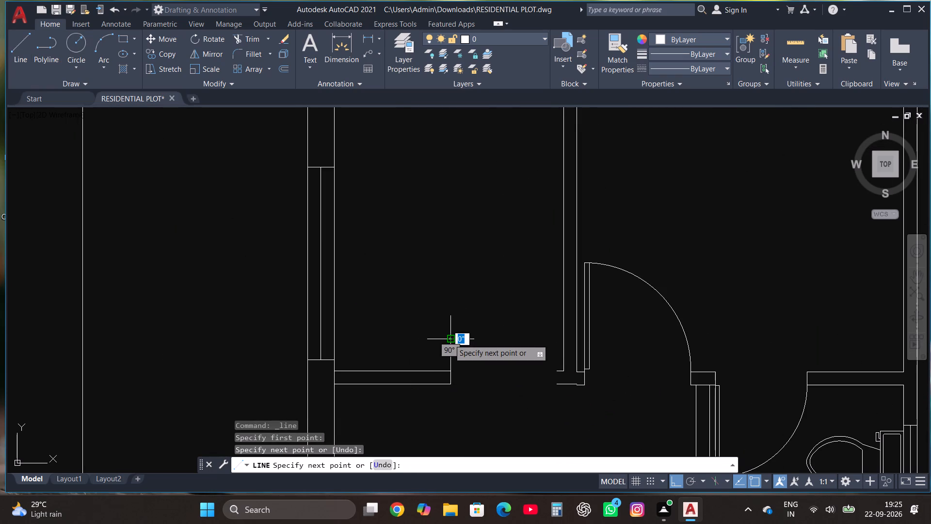
click(24, 37)
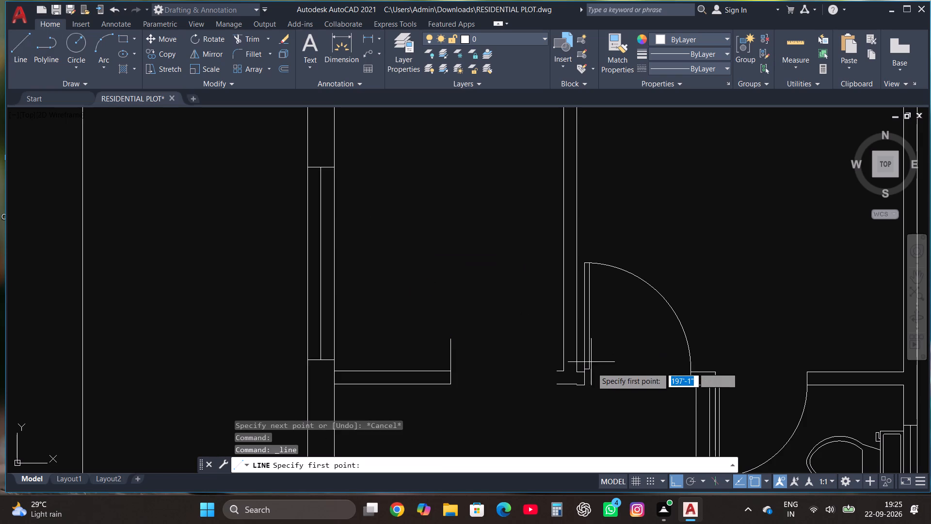
click(556, 385)
click(553, 347)
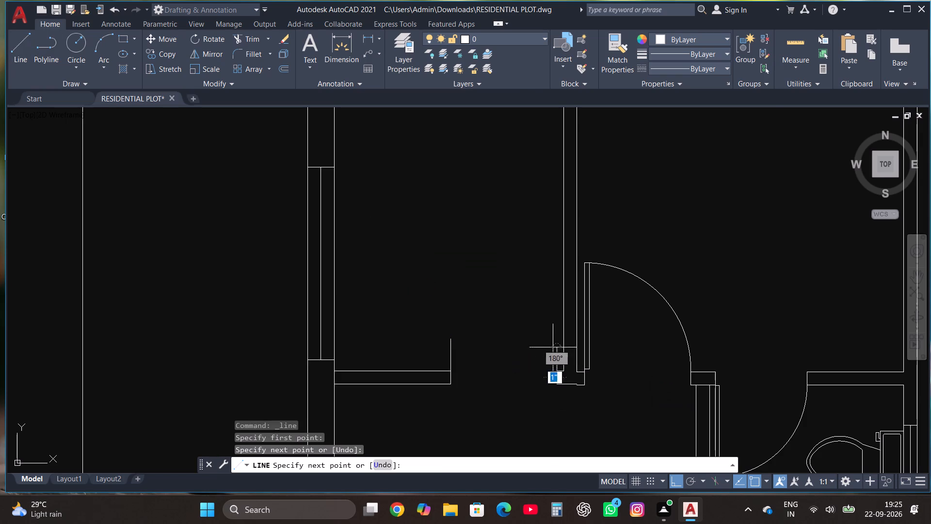
Draw a vertical line up from each wall end, past the wall thickness, at the fourth-row east unit's west-room opening.
click(24, 40)
scroll(140, 206, down, 2)
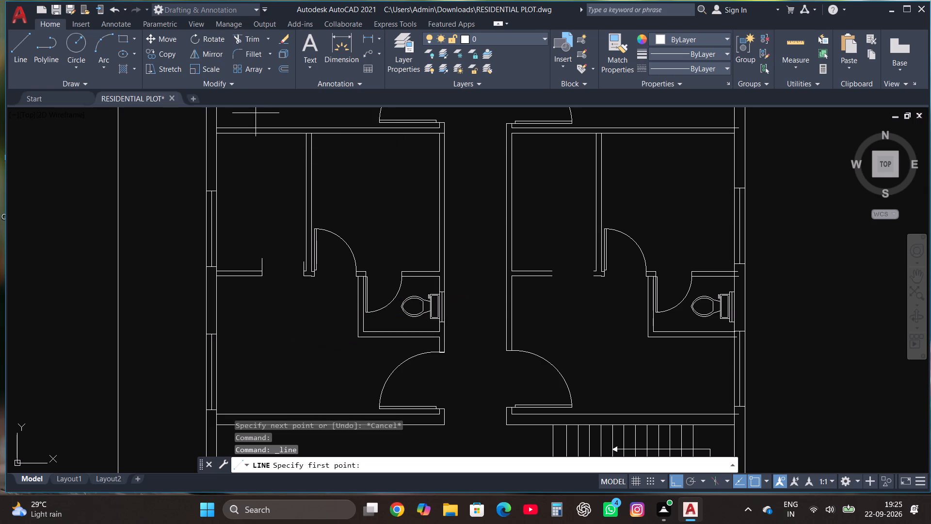
scroll(305, 180, down, 2)
scroll(447, 177, up, 2)
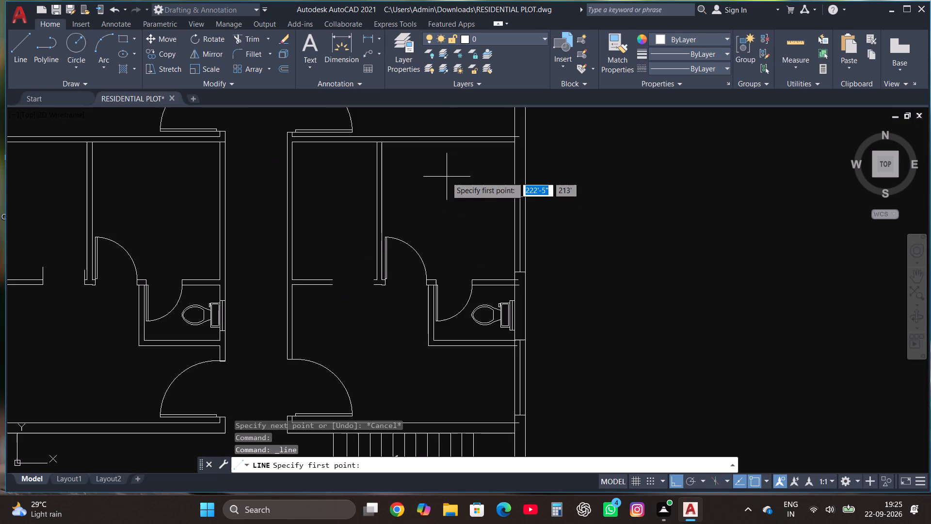
click(16, 55)
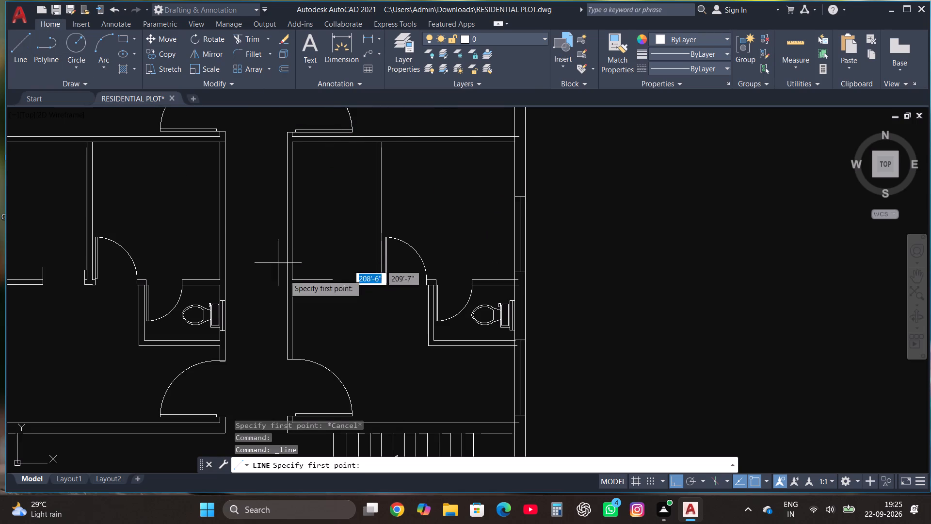
scroll(340, 278, up, 1)
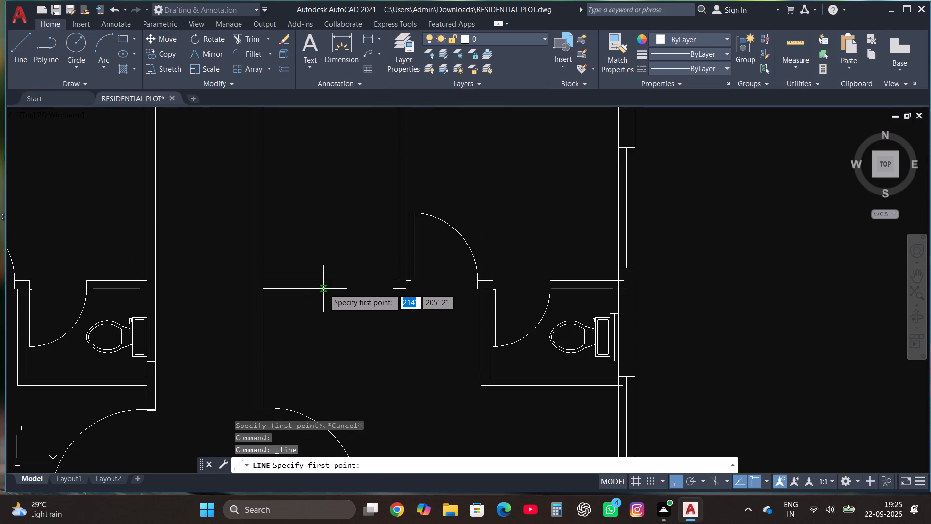
click(327, 288)
click(331, 247)
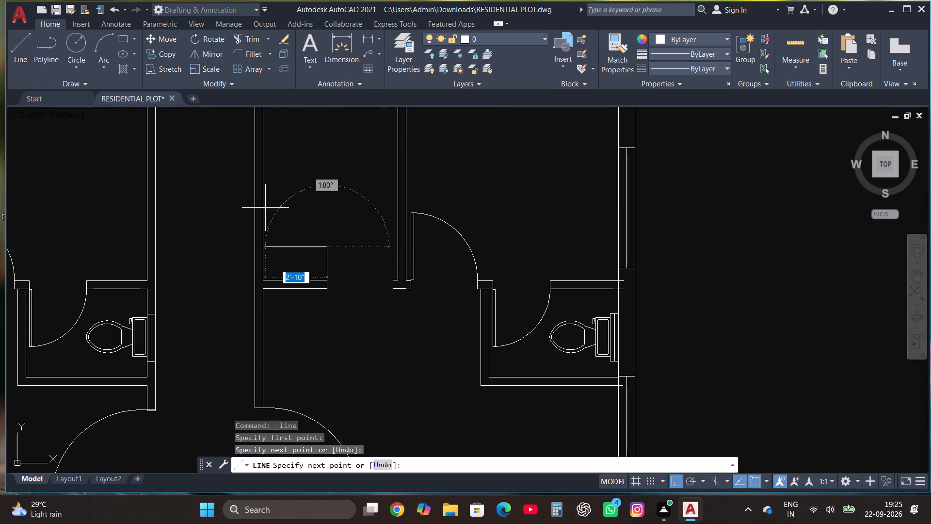
click(21, 48)
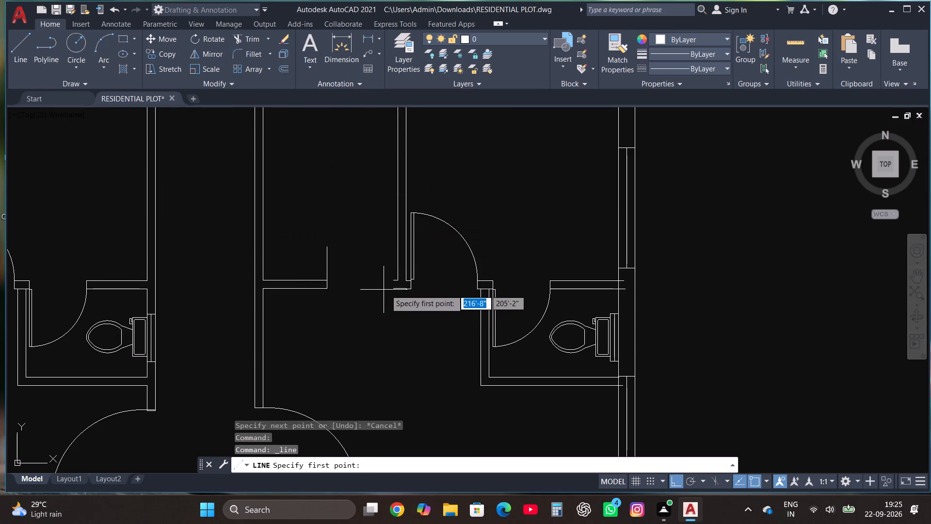
click(393, 287)
click(391, 264)
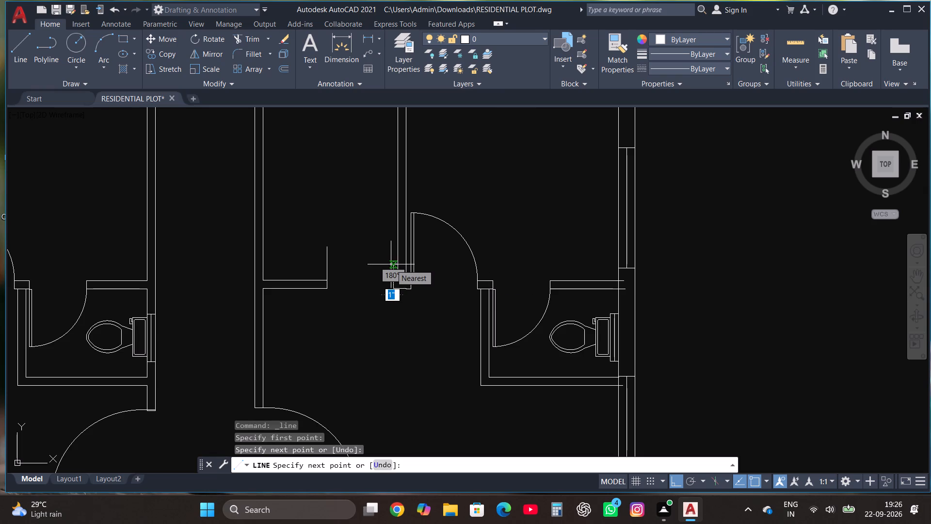
key(Escape)
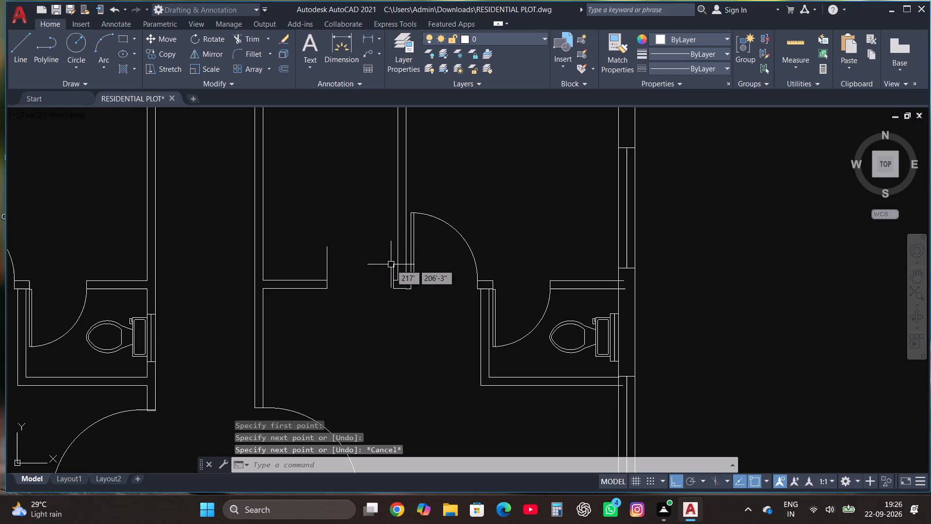
Trim the excess line ends above the wall at the west-room openings of both fourth-row units, leaving capped wall ends.
click(250, 37)
click(318, 261)
click(350, 258)
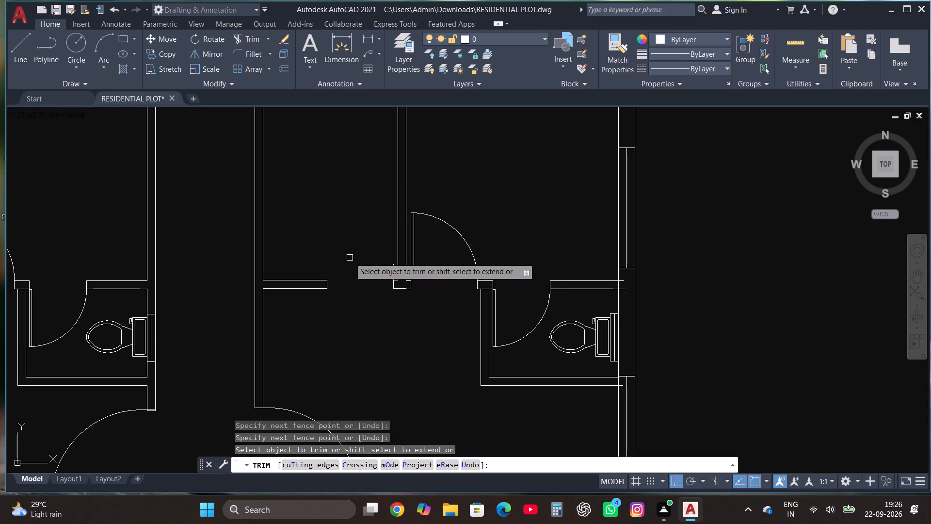
click(391, 267)
scroll(391, 266, down, 2)
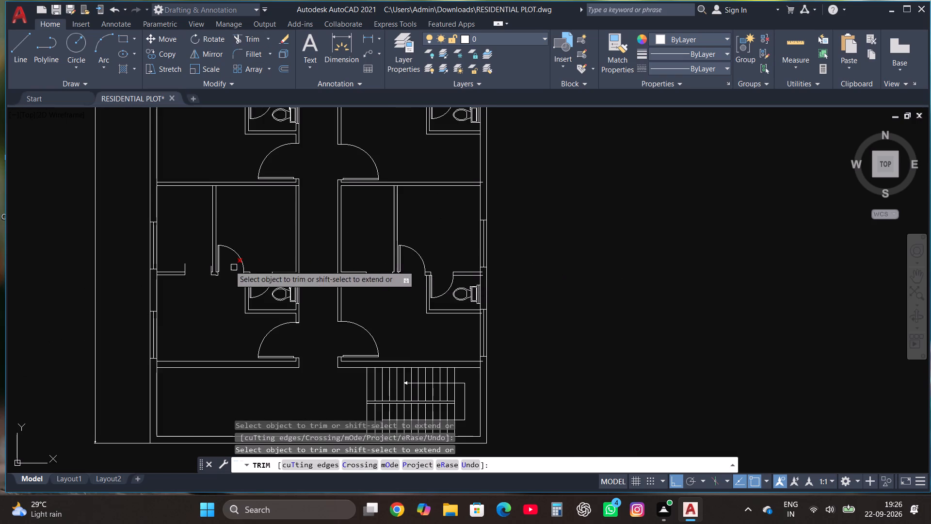
scroll(214, 256, up, 2)
click(147, 278)
click(155, 283)
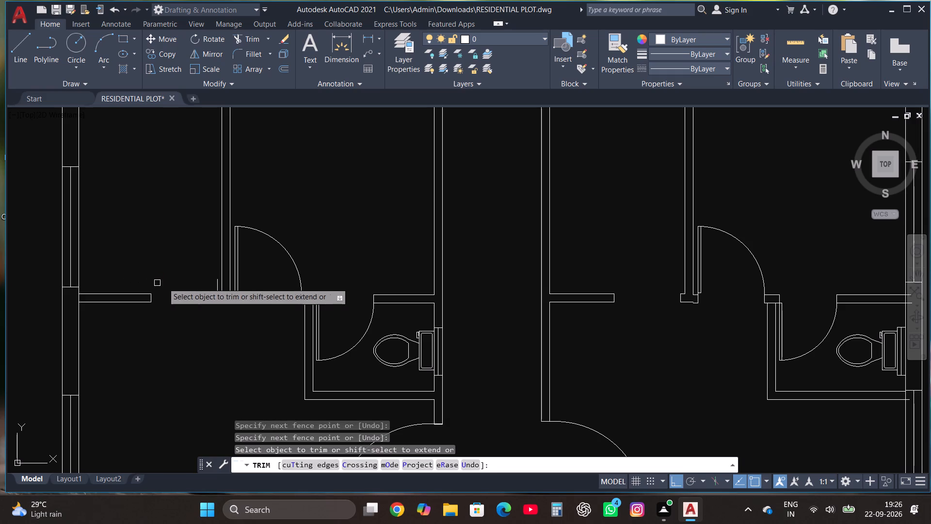
click(213, 282)
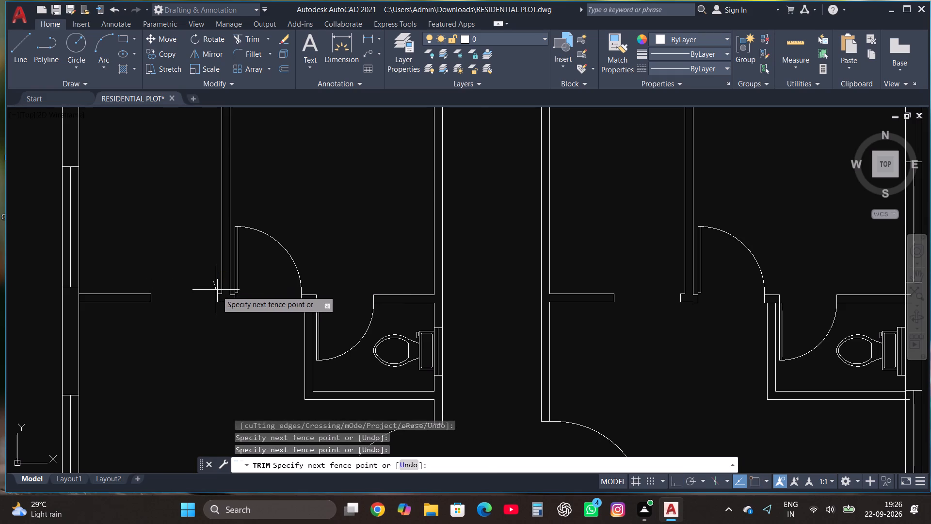
click(217, 286)
Trim the excess line ends above the wall at the west-room openings of both third-row units.
scroll(516, 320, down, 3)
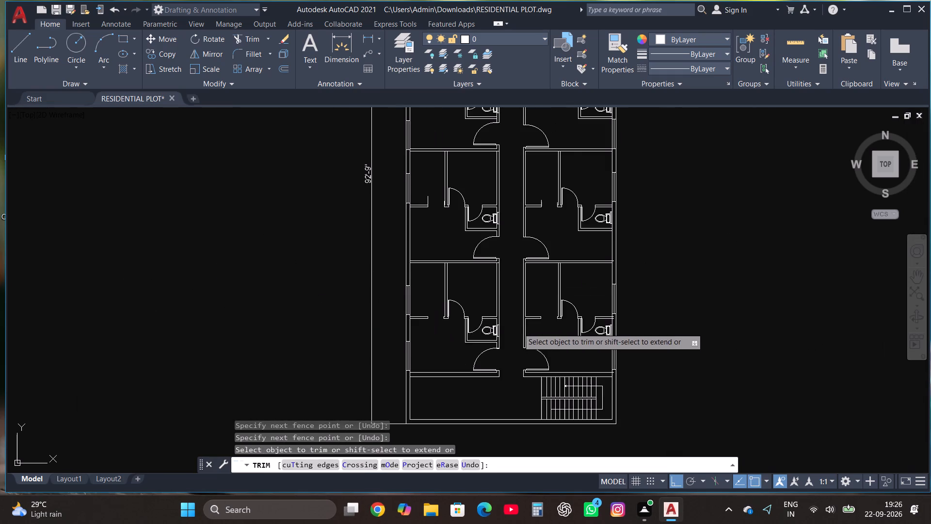
scroll(425, 193, up, 3)
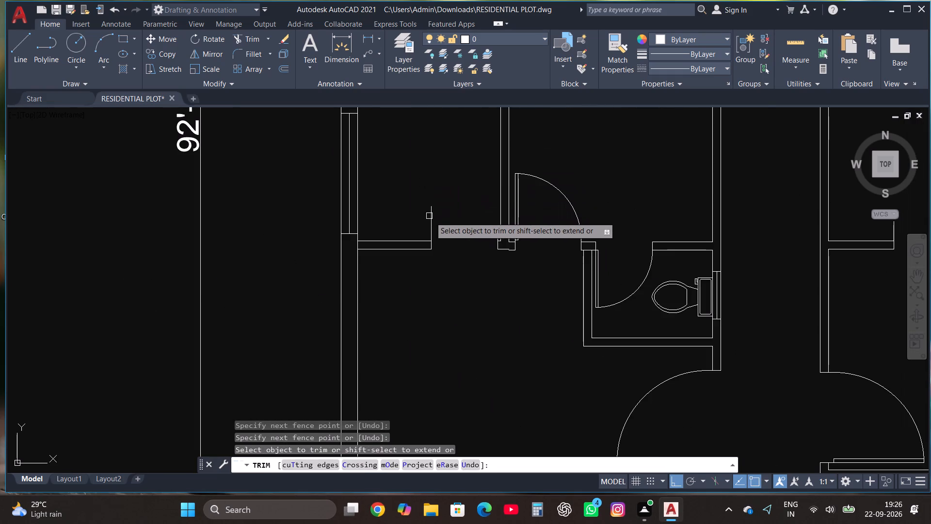
click(433, 219)
click(494, 228)
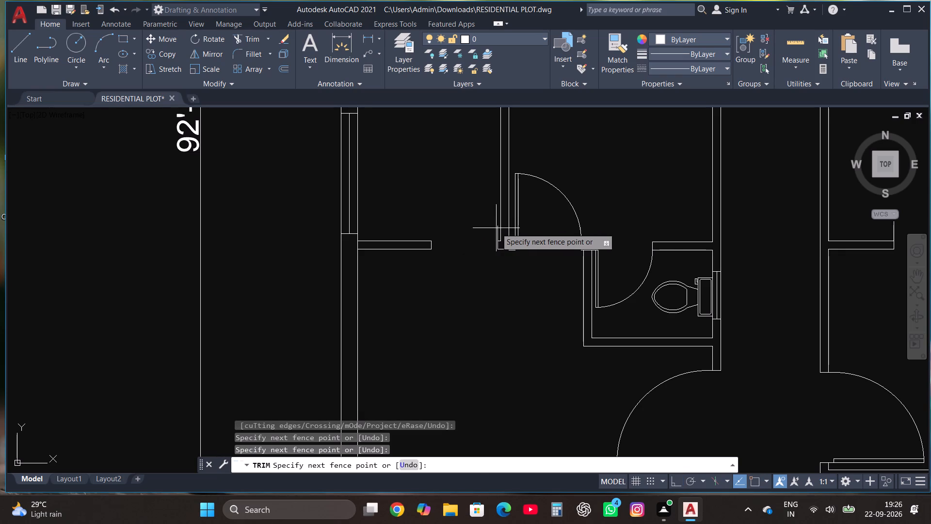
click(498, 231)
scroll(473, 270, down, 1)
scroll(751, 251, up, 1)
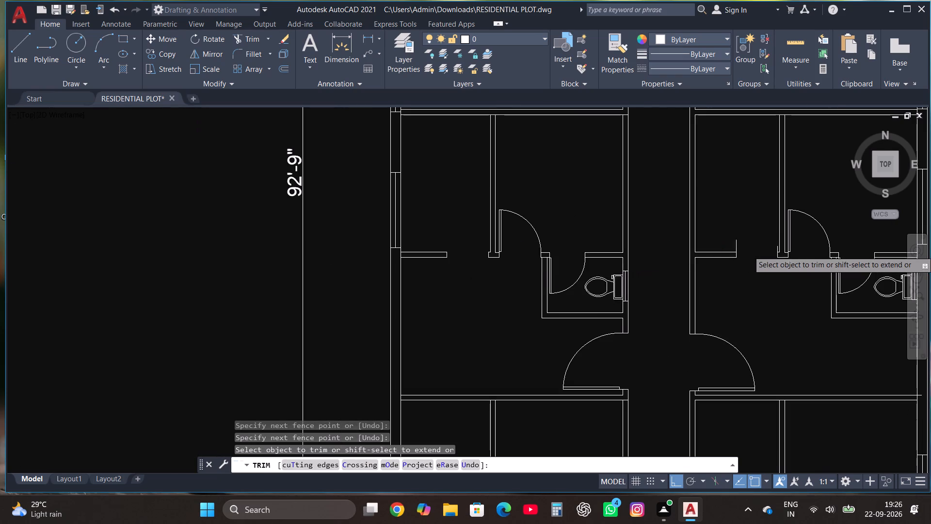
scroll(751, 251, up, 1)
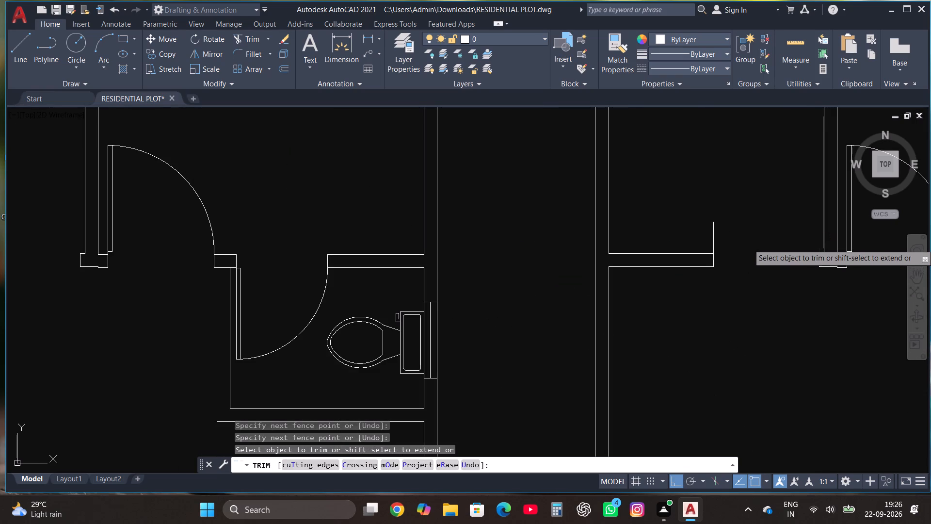
click(821, 244)
click(715, 238)
Trim the excess line ends above the wall at the west-room openings of both second-row units, and end the trimming.
scroll(570, 412, down, 2)
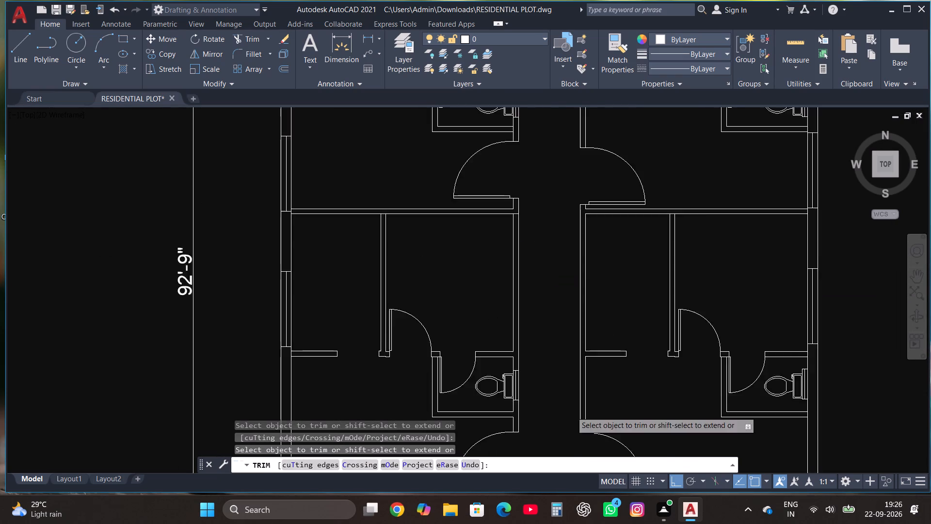
scroll(569, 418, down, 2)
scroll(503, 289, up, 3)
scroll(462, 251, up, 2)
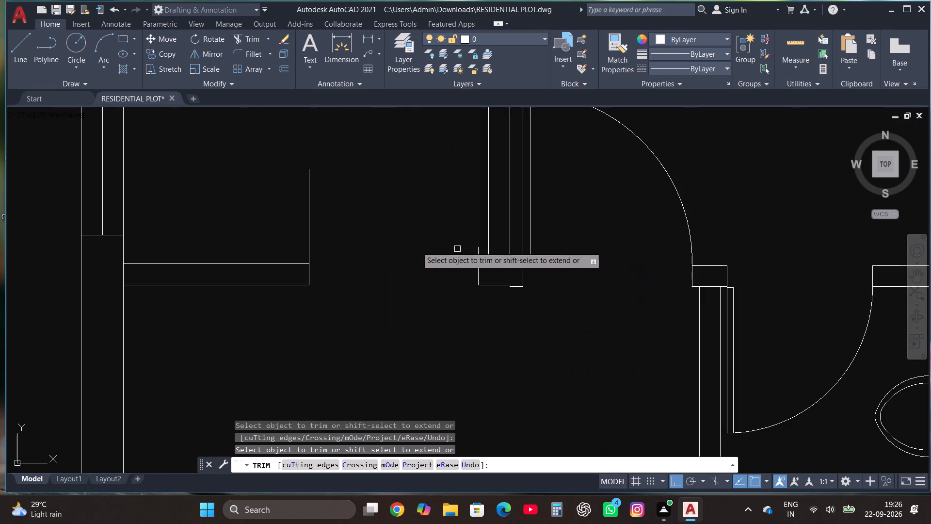
click(308, 224)
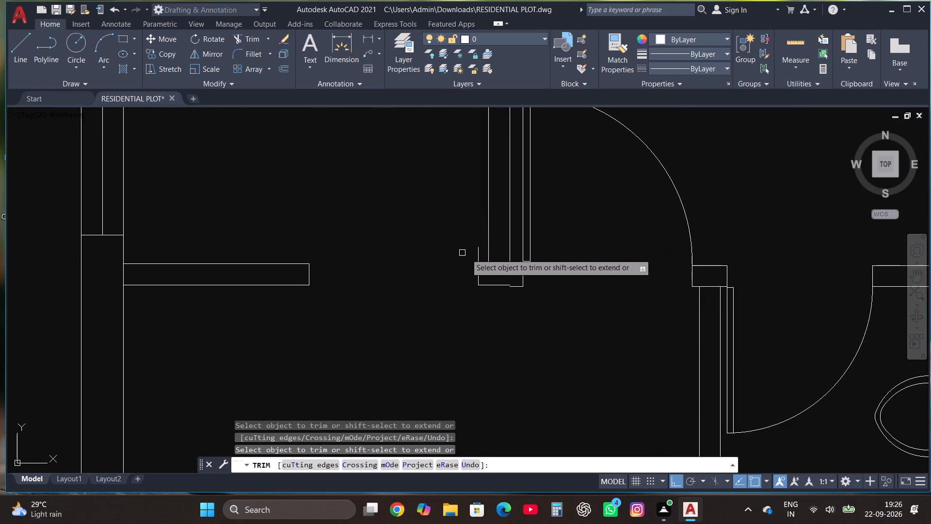
click(479, 250)
scroll(413, 250, down, 2)
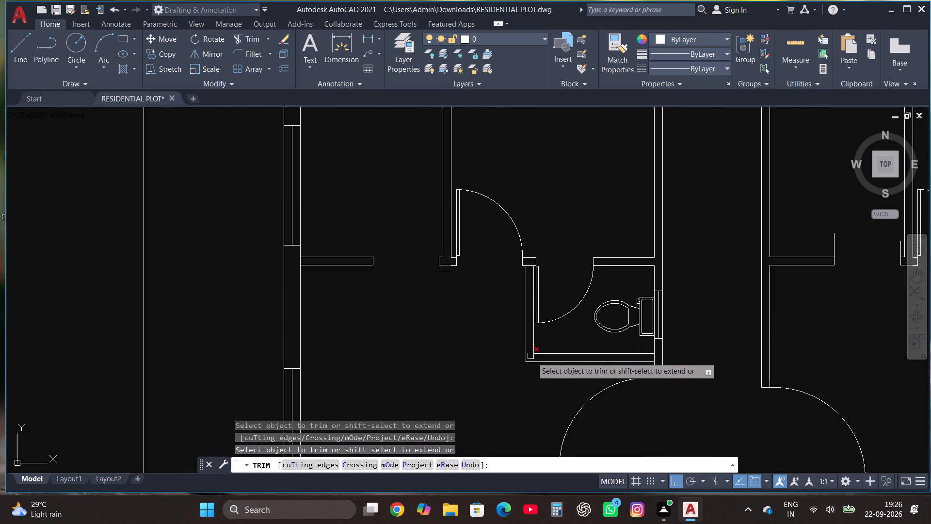
scroll(534, 365, down, 1)
scroll(794, 288, up, 2)
click(713, 301)
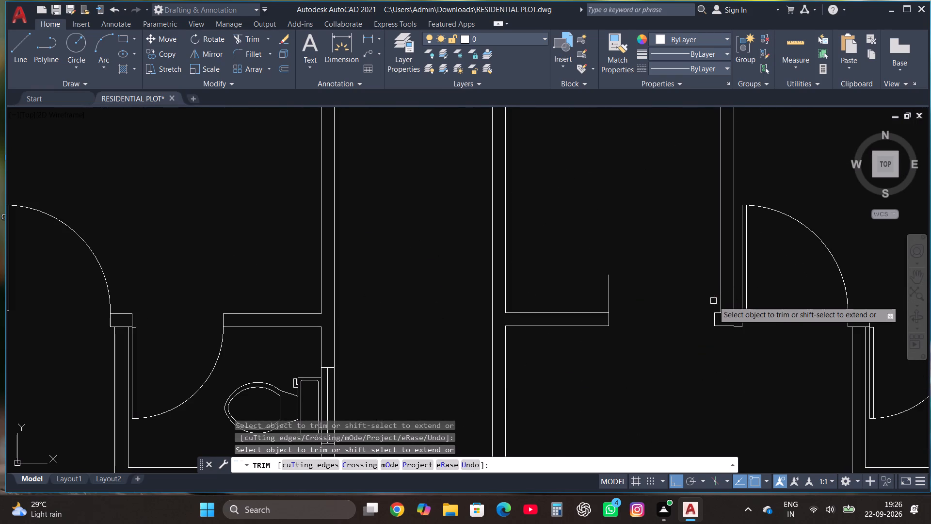
click(608, 297)
scroll(600, 342, down, 4)
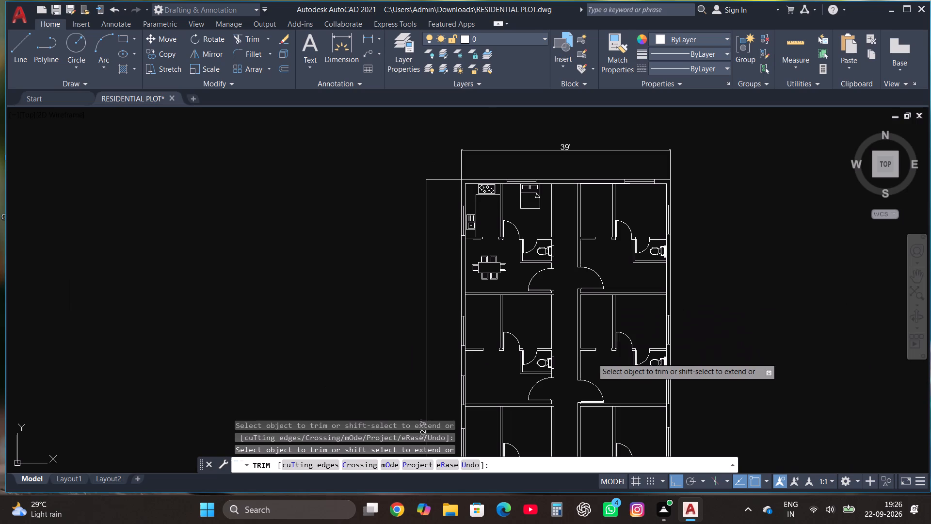
scroll(570, 231, up, 3)
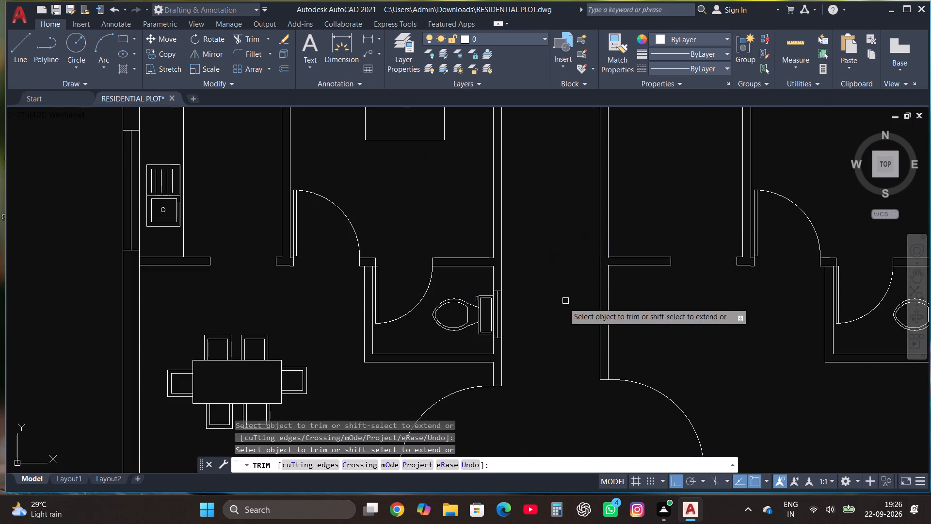
scroll(561, 307, down, 1)
key(Escape)
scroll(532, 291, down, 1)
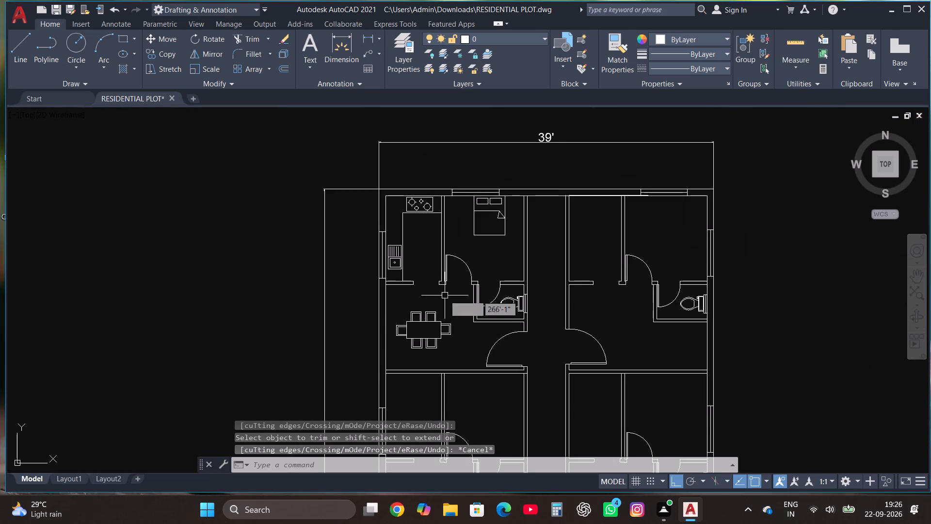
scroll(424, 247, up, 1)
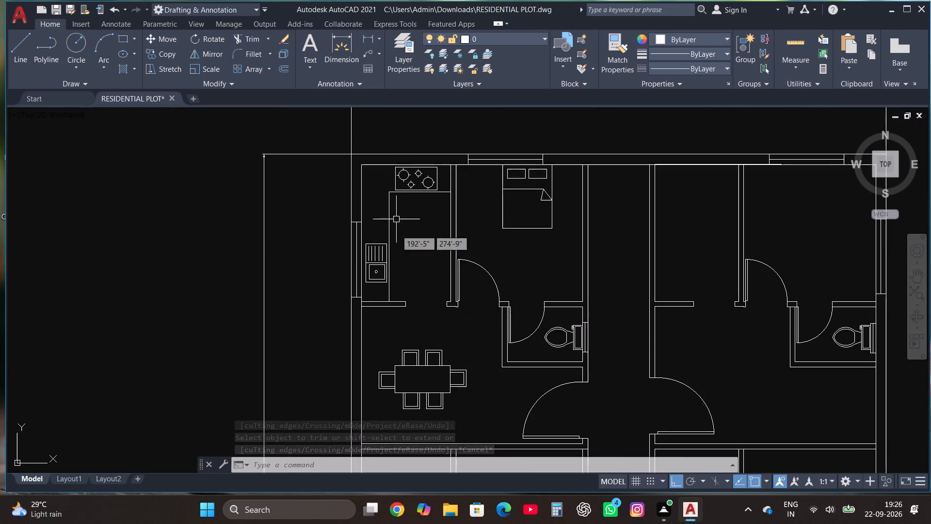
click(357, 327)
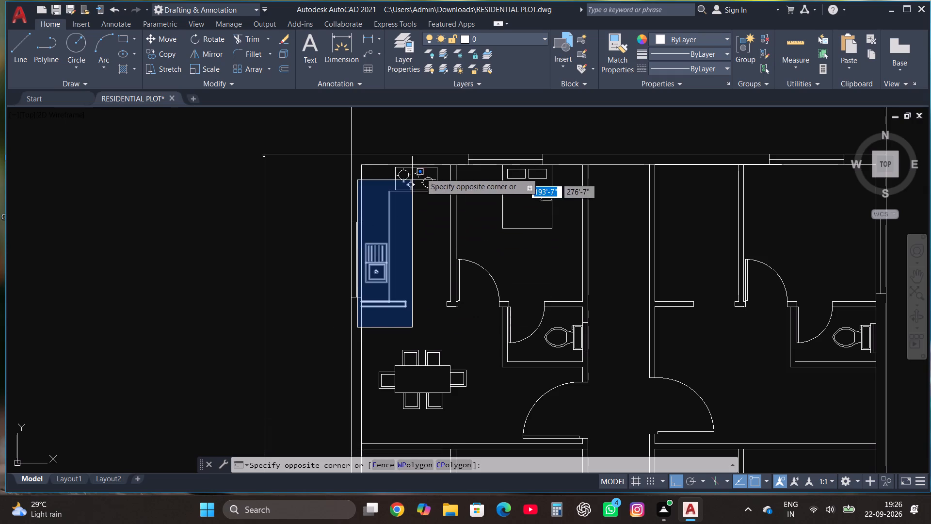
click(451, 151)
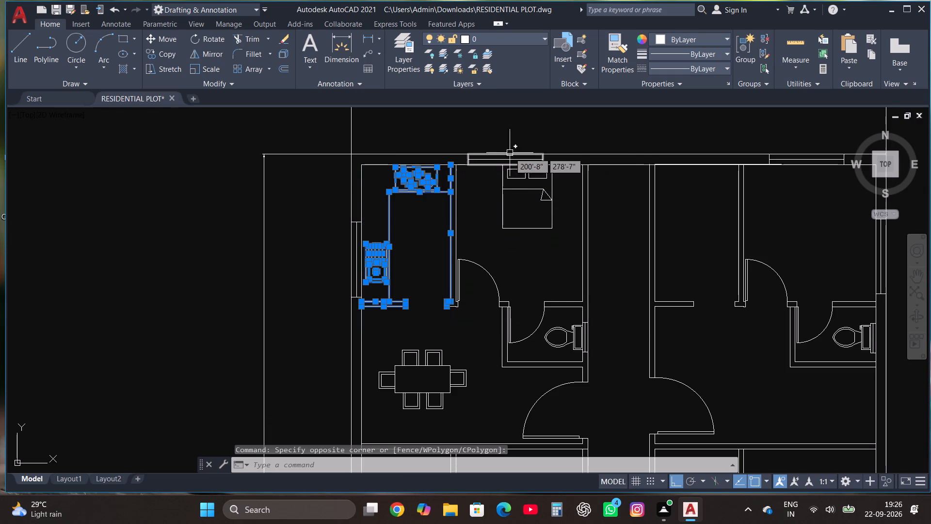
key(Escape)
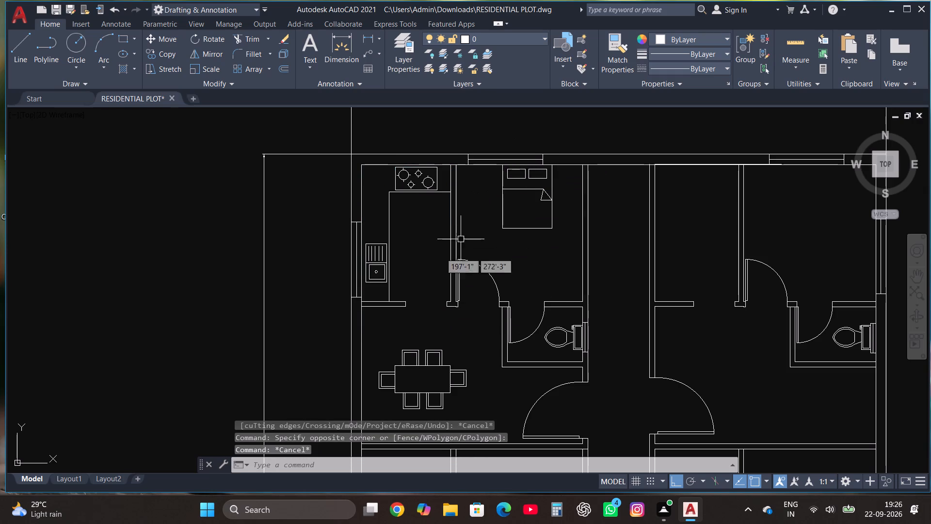
Copy the northwest unit's kitchen counter, stove and sink in multiple mode to the second-row west kitchen, based at the kitchen's lower-west wall corner.
scroll(376, 316, up, 1)
scroll(456, 316, down, 1)
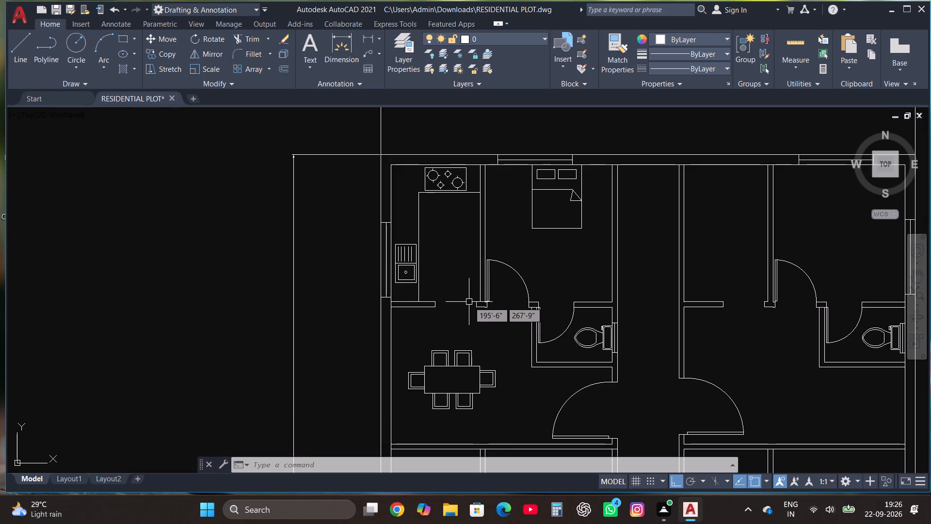
click(469, 302)
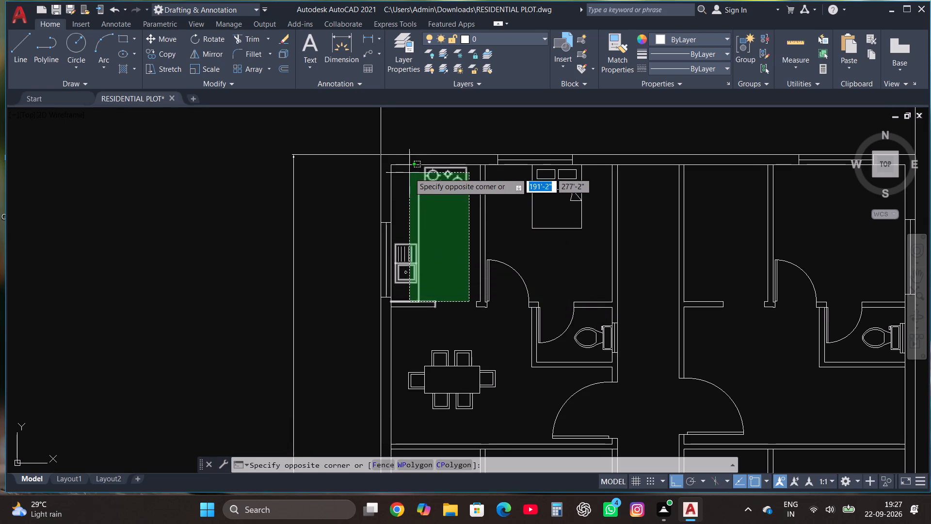
click(393, 174)
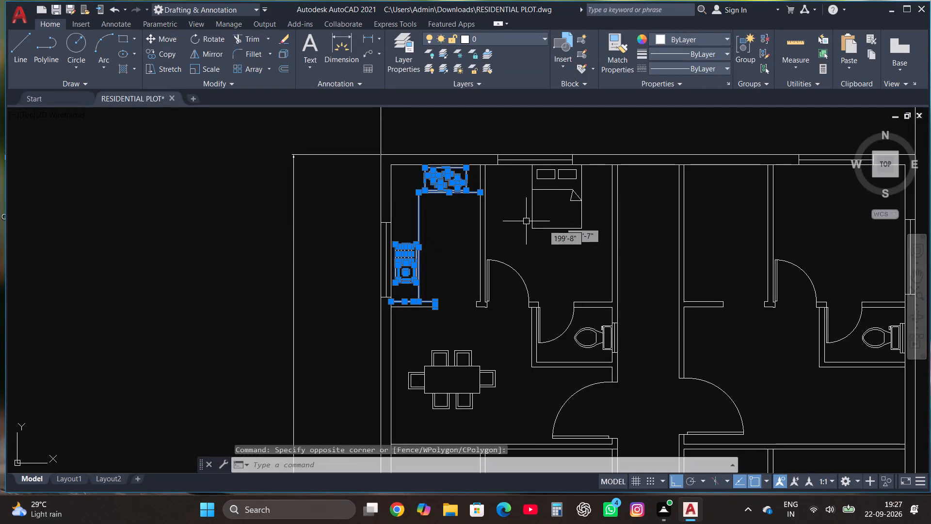
click(172, 55)
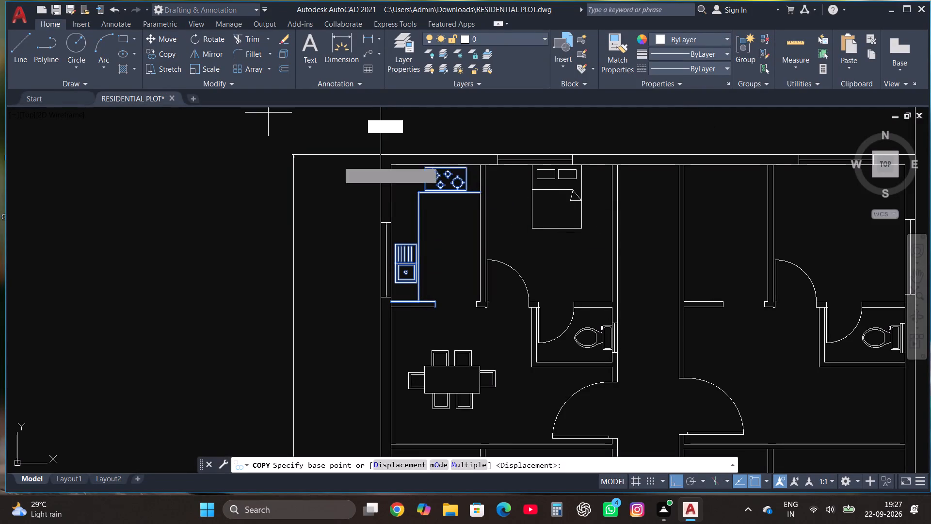
click(474, 466)
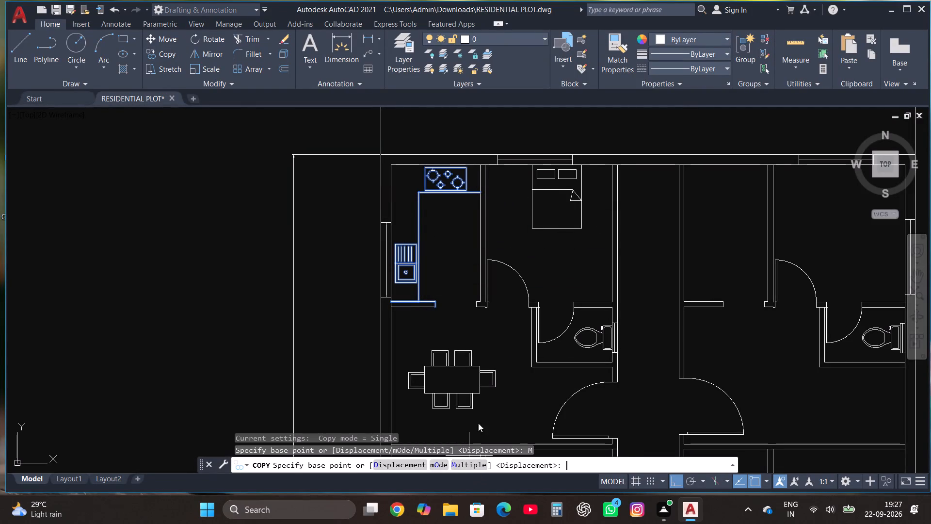
click(390, 304)
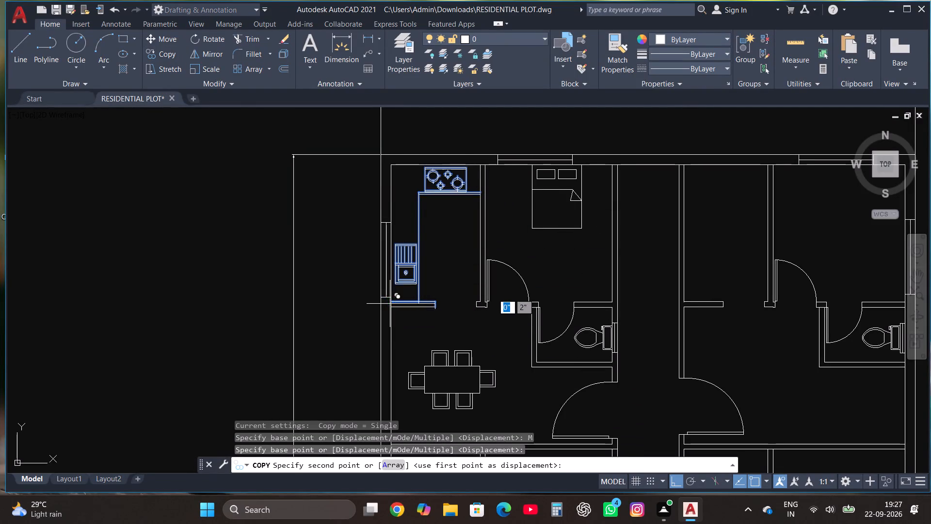
scroll(399, 278, down, 2)
scroll(396, 400, up, 2)
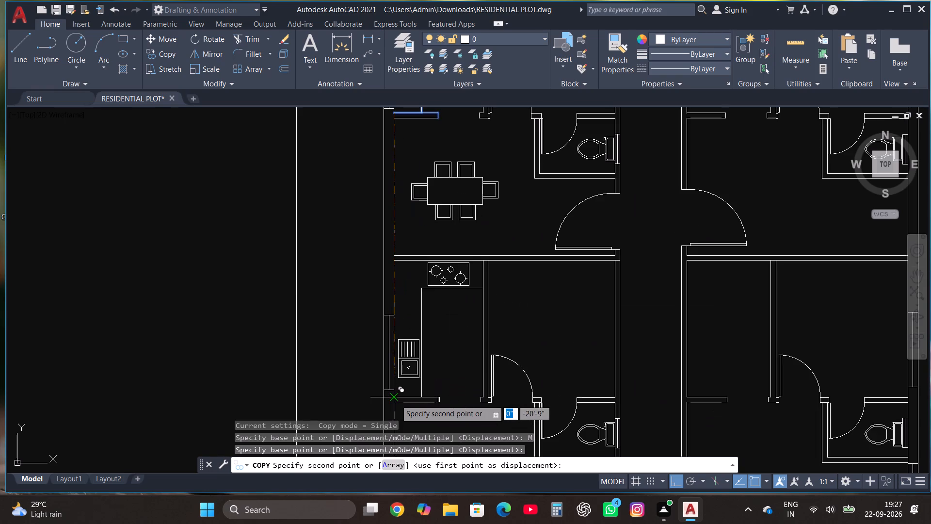
click(396, 400)
Place further copies of the kitchen fittings in the third-row and fourth-row west kitchens, and end the copying.
scroll(482, 260, down, 2)
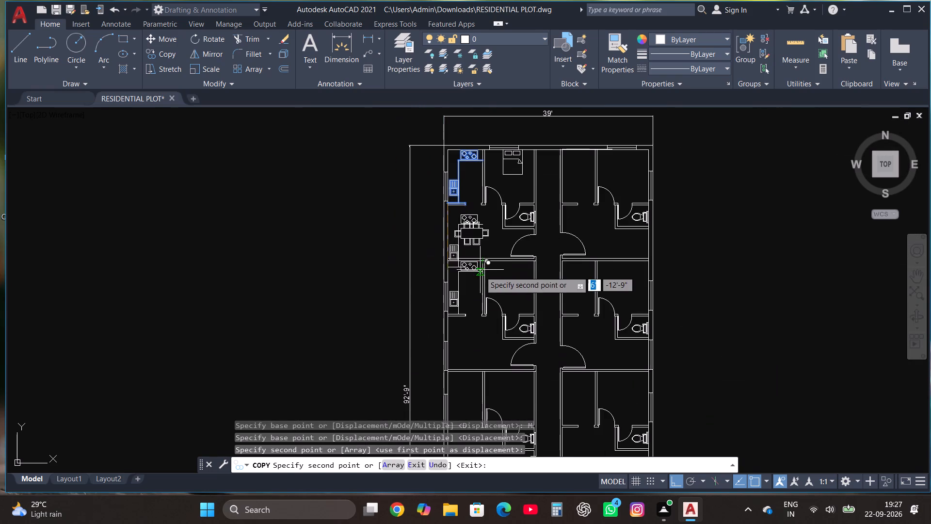
scroll(480, 274, down, 1)
scroll(464, 370, up, 3)
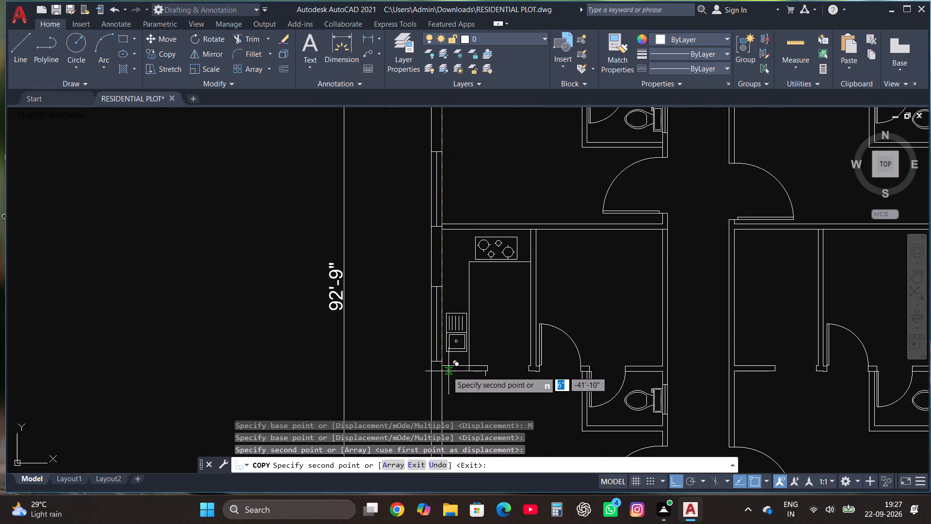
click(442, 366)
scroll(538, 246, down, 1)
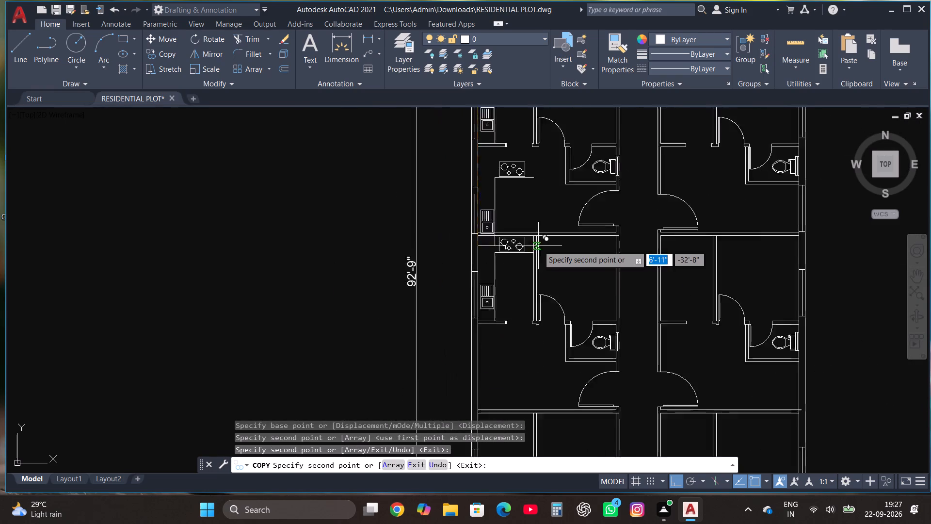
scroll(538, 246, down, 2)
scroll(524, 350, up, 5)
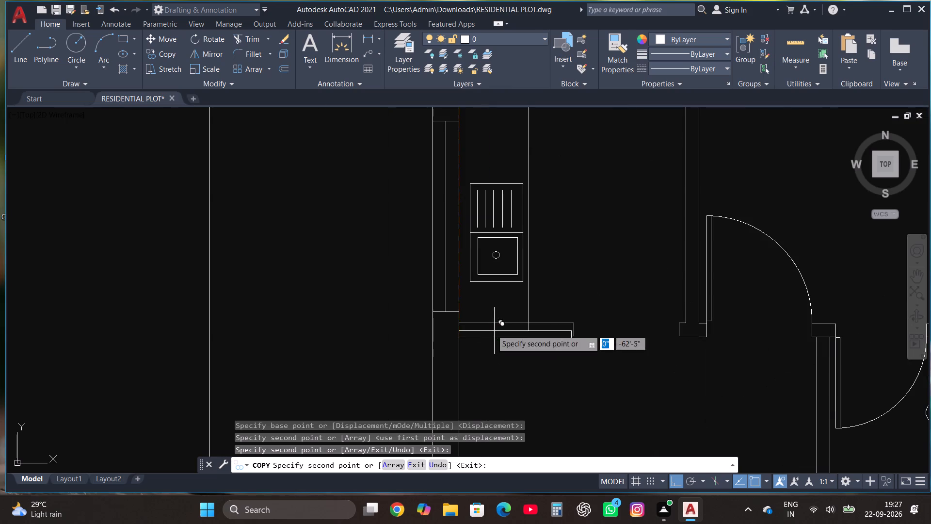
click(458, 322)
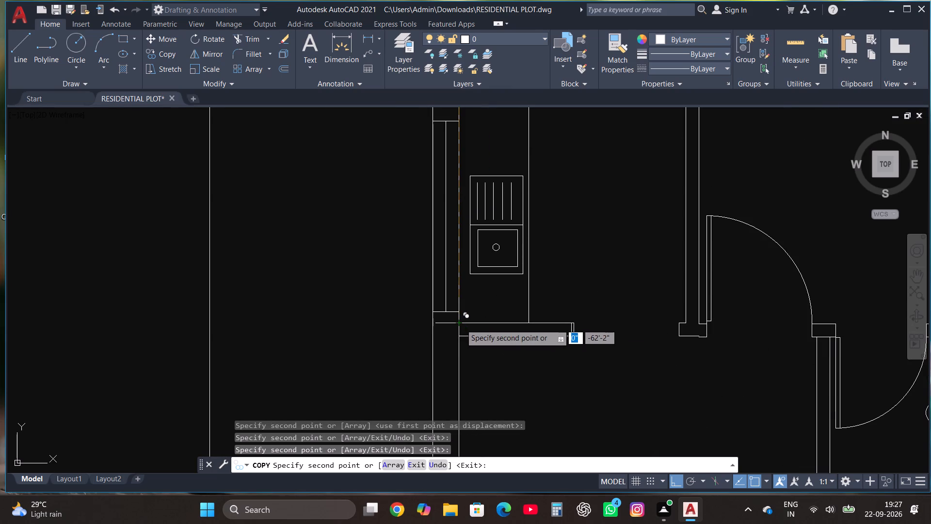
key(Escape)
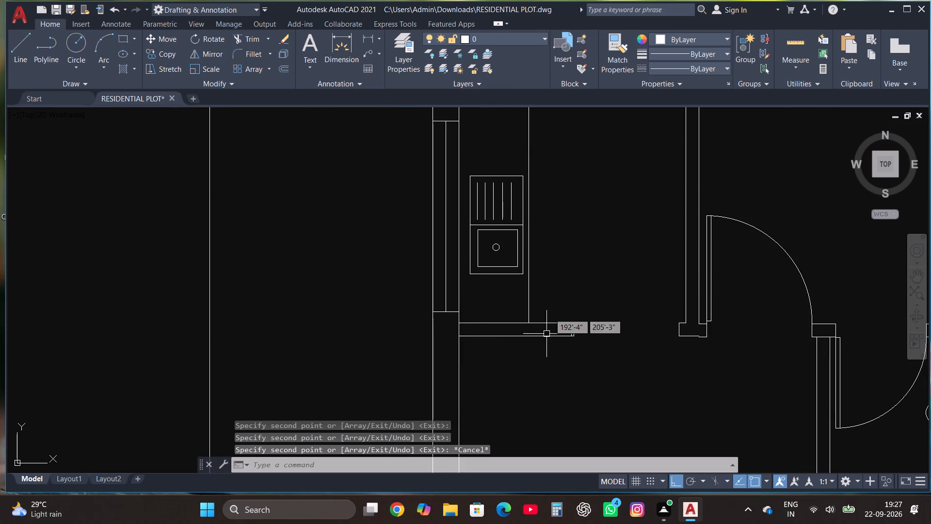
Trim the extra vertical line copied inside the capped wall end at the fourth-row west kitchen's passage.
scroll(563, 360, down, 5)
scroll(576, 358, up, 3)
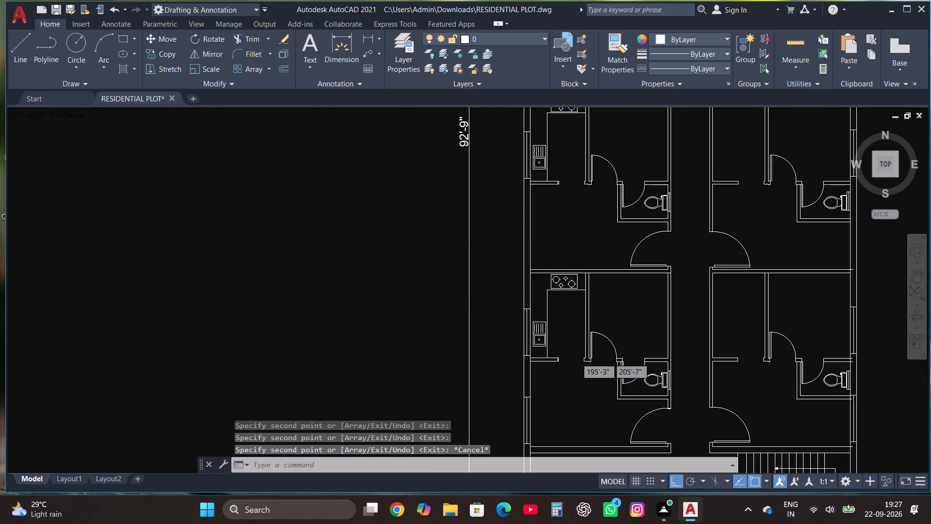
scroll(576, 358, up, 2)
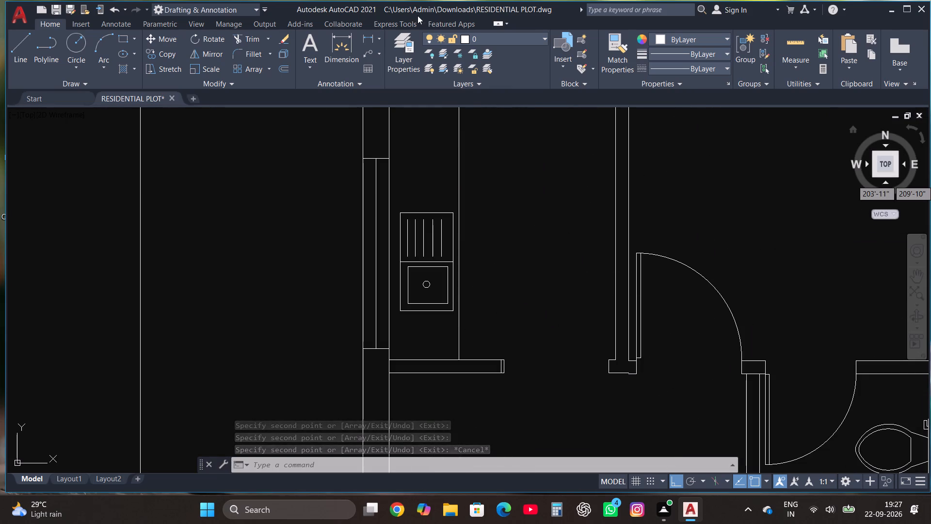
click(246, 34)
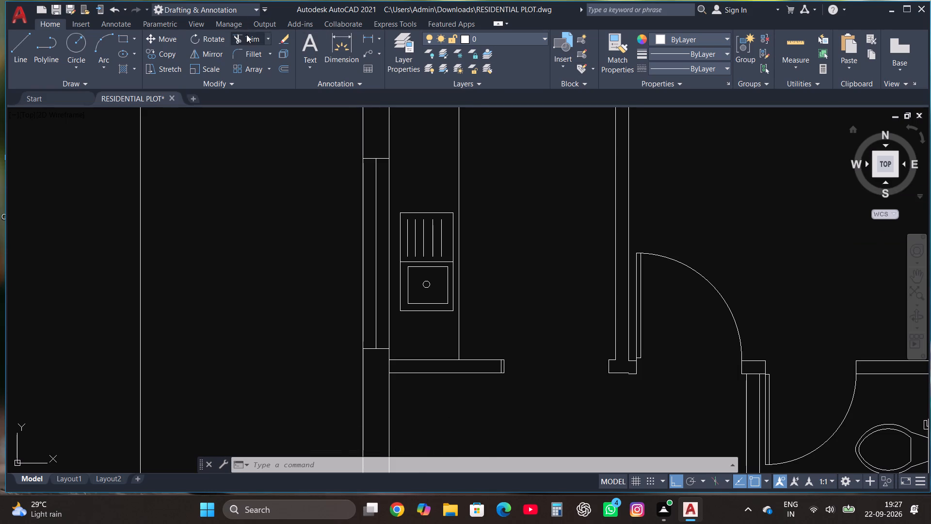
scroll(501, 372, up, 2)
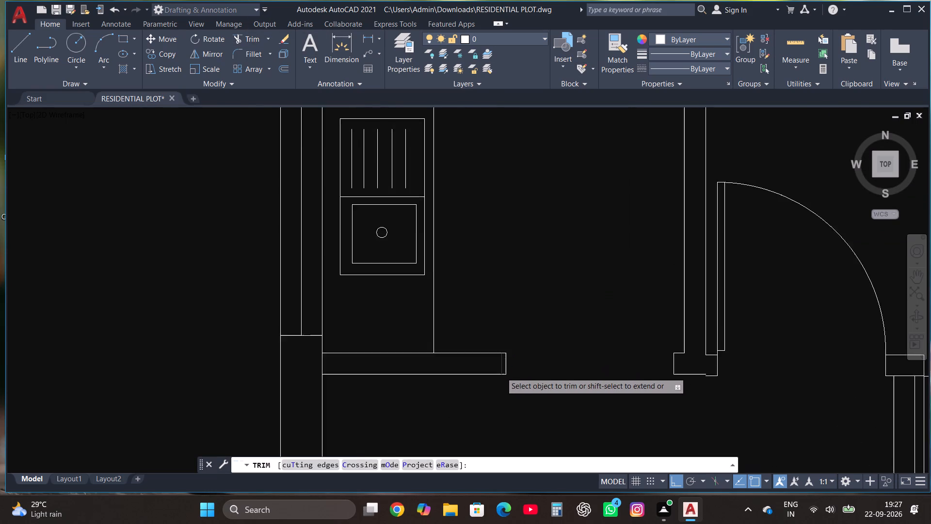
click(501, 366)
Trim the extra vertical lines inside the capped wall ends at the third-row and second-row west kitchen passages, and end the trimming.
scroll(506, 412, down, 5)
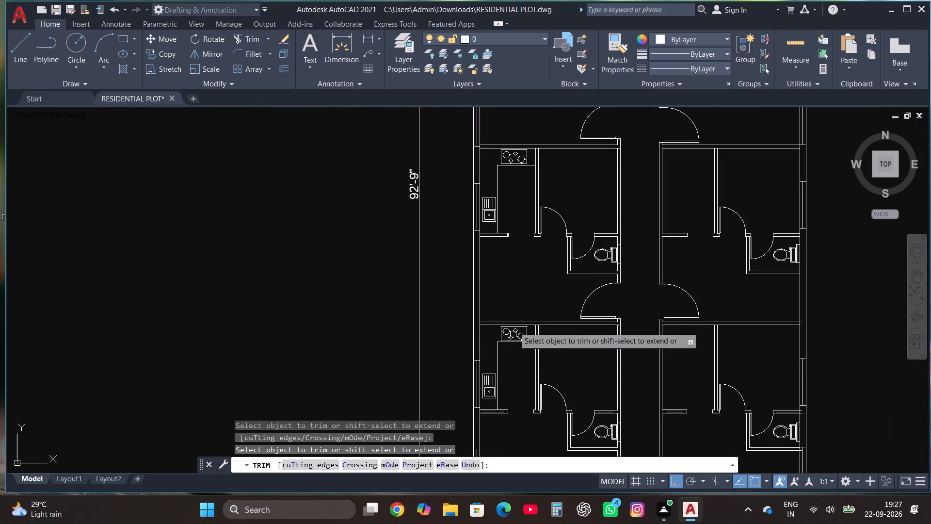
scroll(509, 192, up, 4)
scroll(480, 375, down, 2)
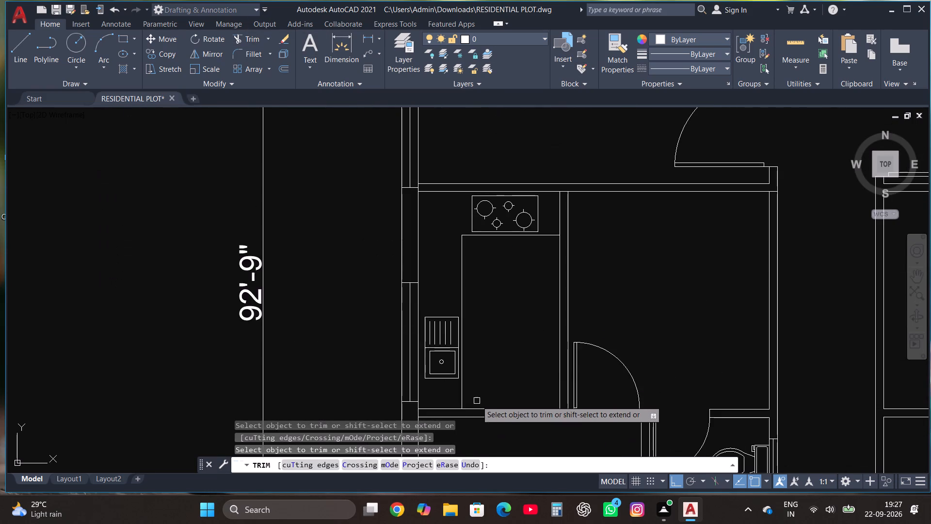
scroll(484, 415, up, 1)
click(492, 413)
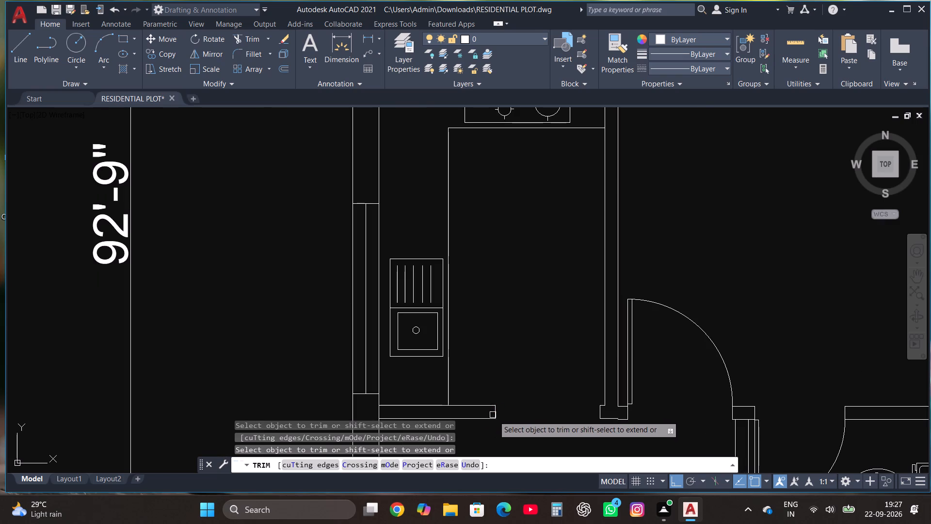
scroll(498, 422, down, 4)
scroll(500, 309, up, 6)
click(468, 323)
scroll(479, 375, down, 2)
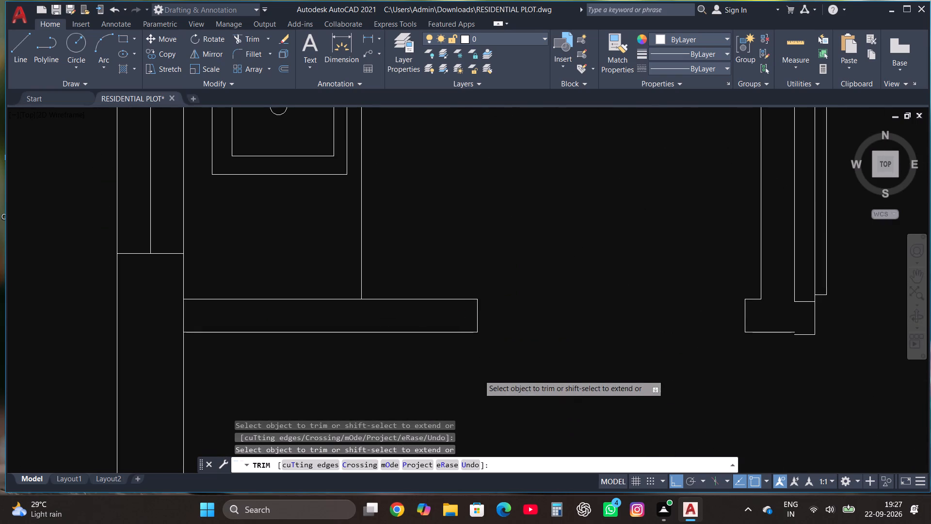
scroll(480, 376, down, 4)
scroll(480, 261, up, 4)
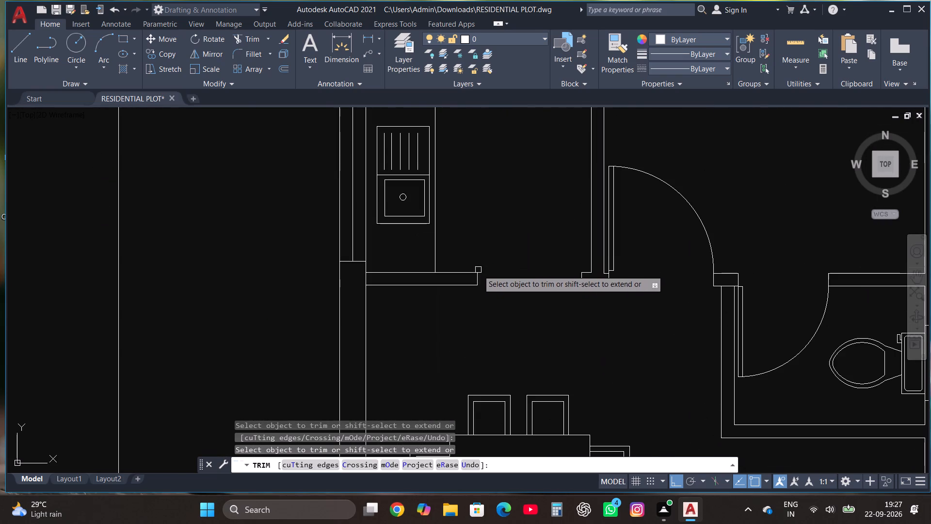
key(Escape)
Copy only the northwest kitchen's counter, stove and sink in multiple mode to the northeast kitchen, using the counter's east end as base point.
scroll(490, 315, down, 3)
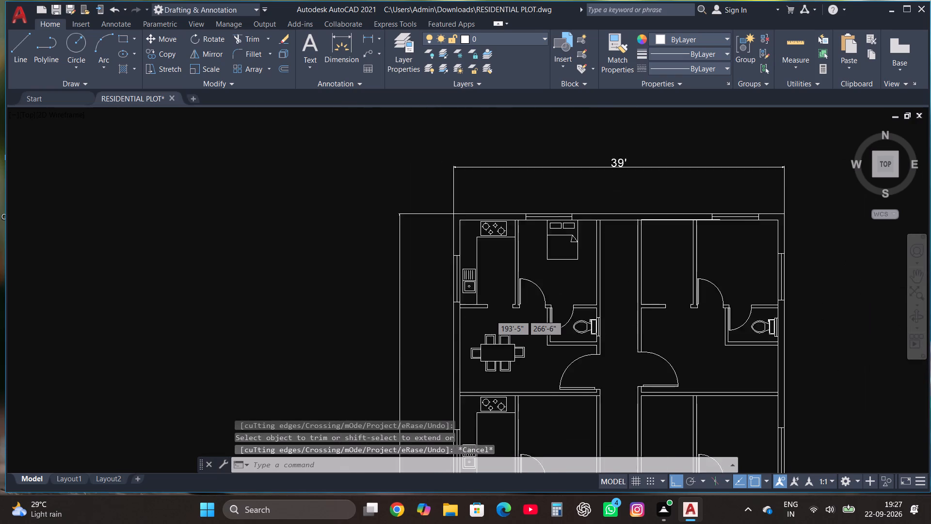
scroll(490, 315, down, 1)
scroll(496, 266, up, 2)
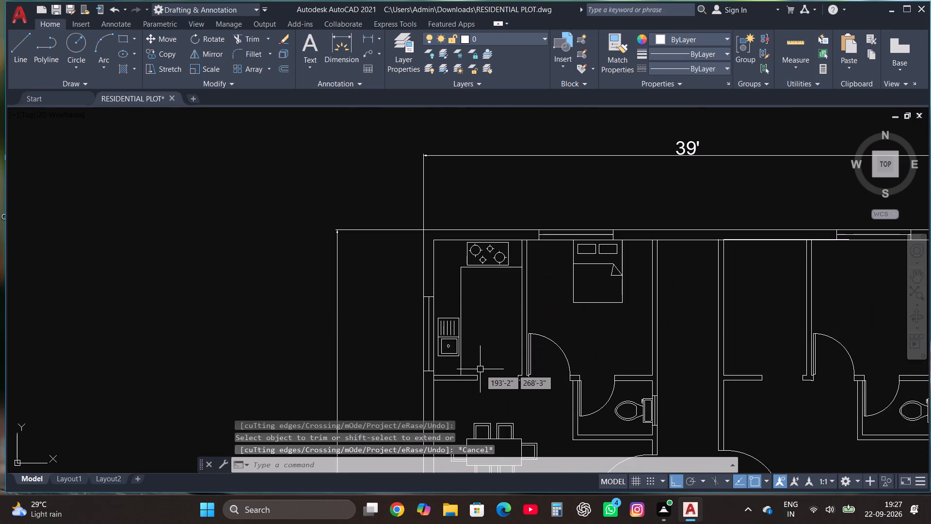
click(515, 368)
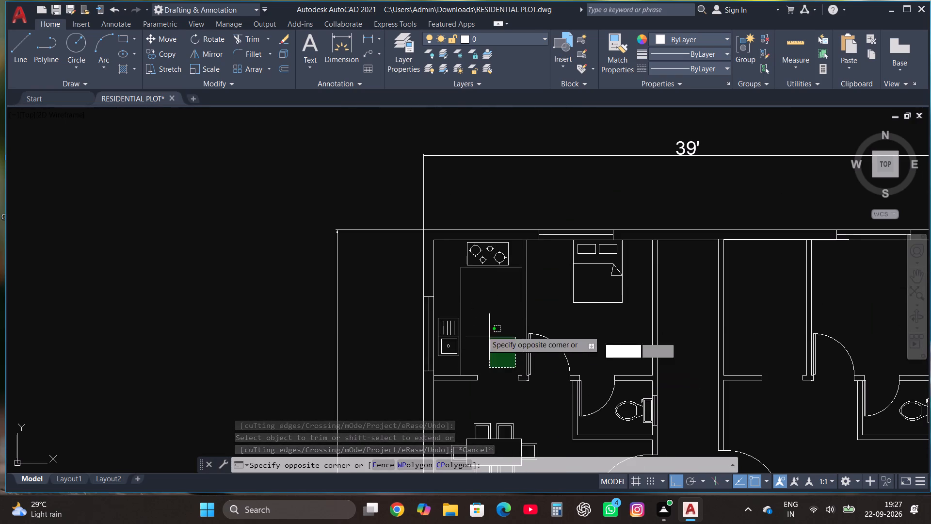
click(442, 245)
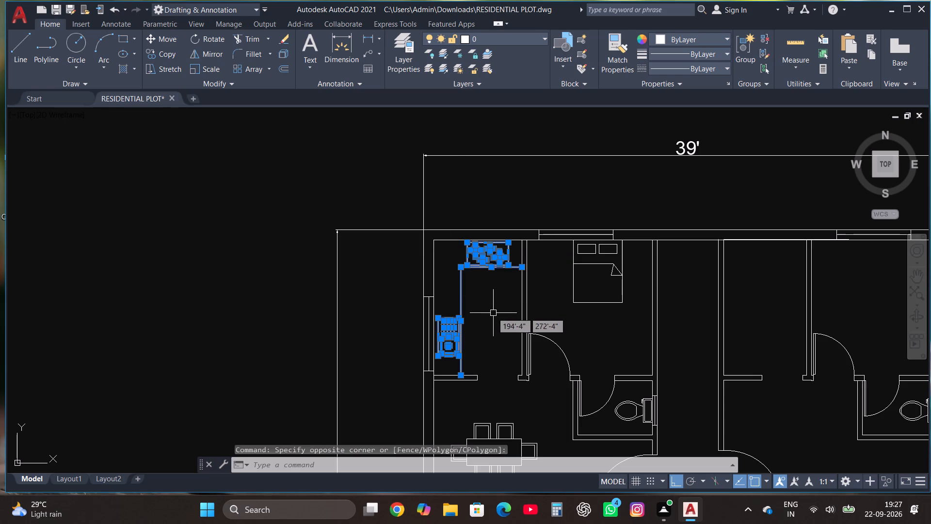
click(169, 60)
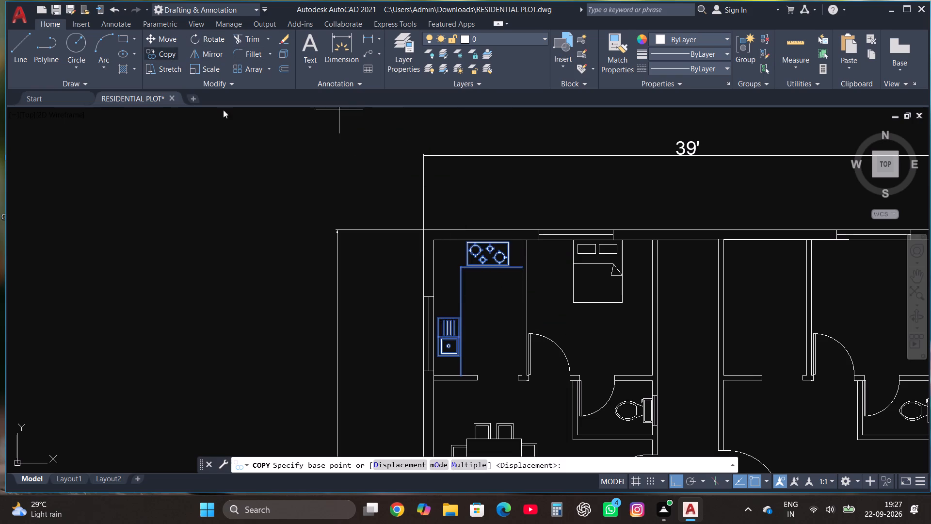
click(471, 464)
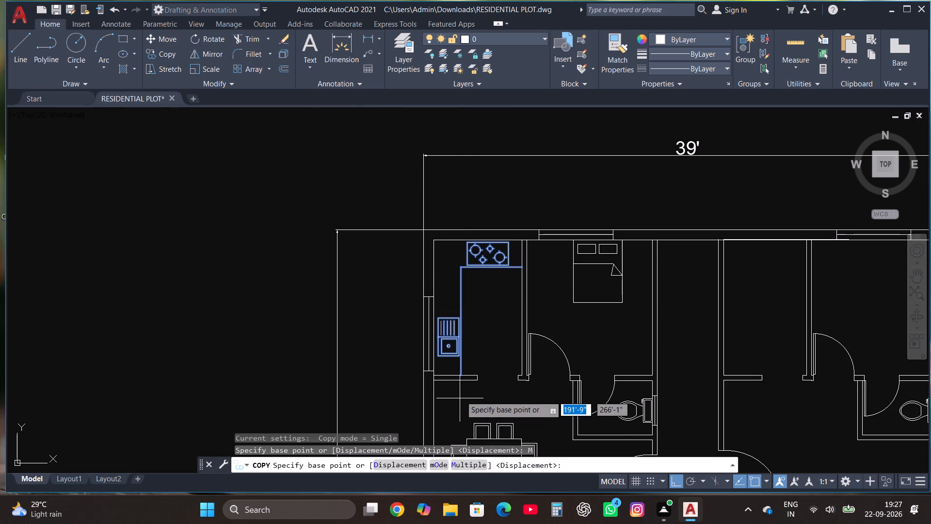
click(520, 266)
scroll(520, 266, down, 2)
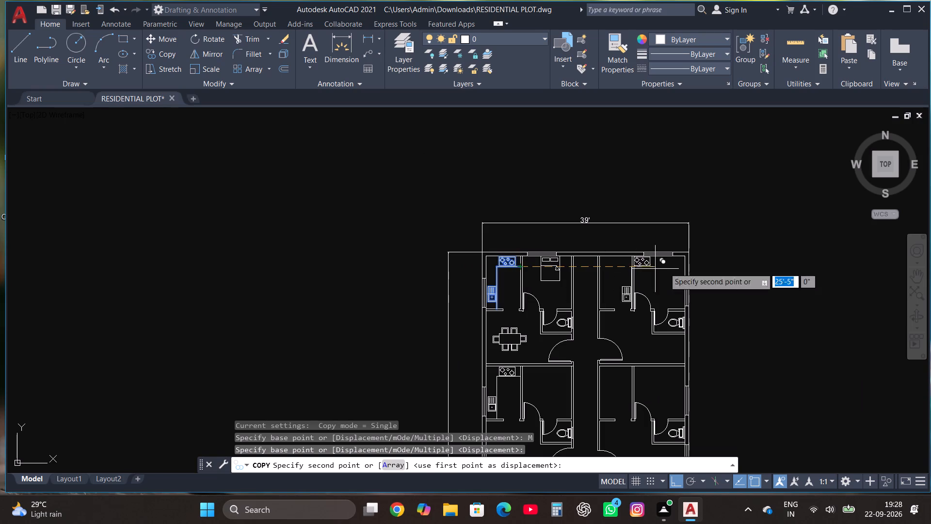
scroll(683, 269, up, 2)
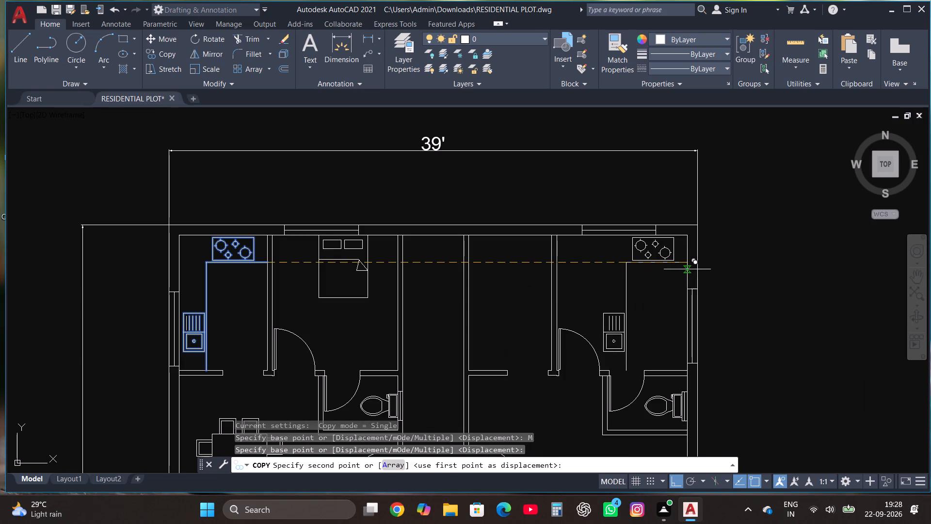
click(552, 262)
With Ortho off, place a copy of the kitchen fittings in the second-row east kitchen, with the counter end on the partition wall.
scroll(552, 262, down, 2)
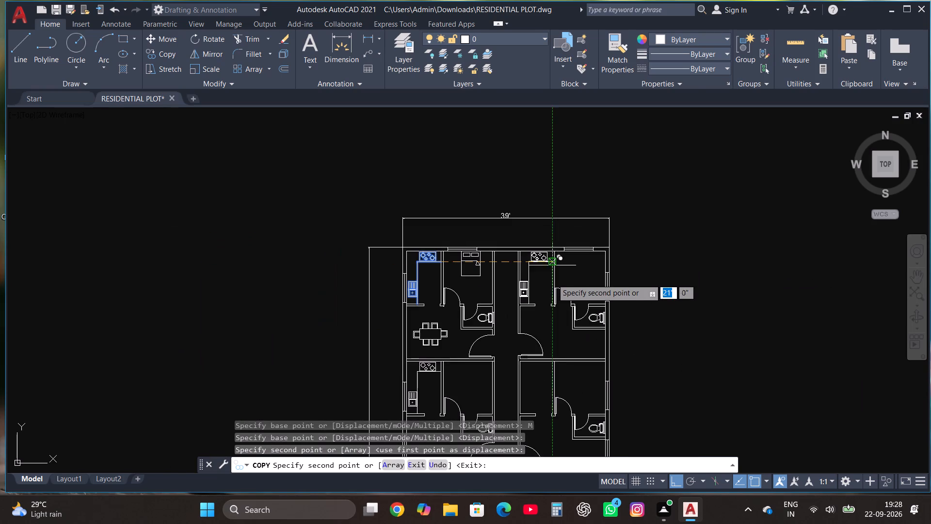
key(F8)
scroll(551, 311, down, 1)
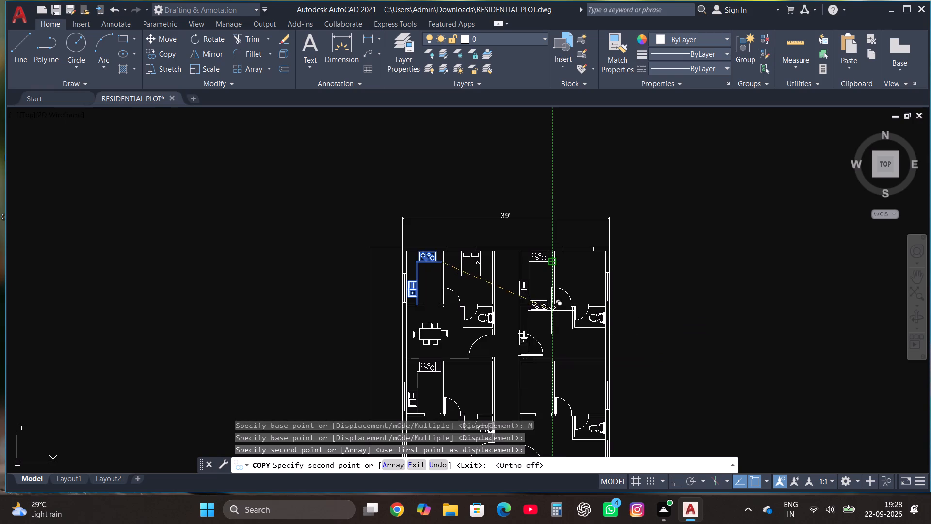
scroll(551, 311, down, 1)
scroll(548, 338, up, 5)
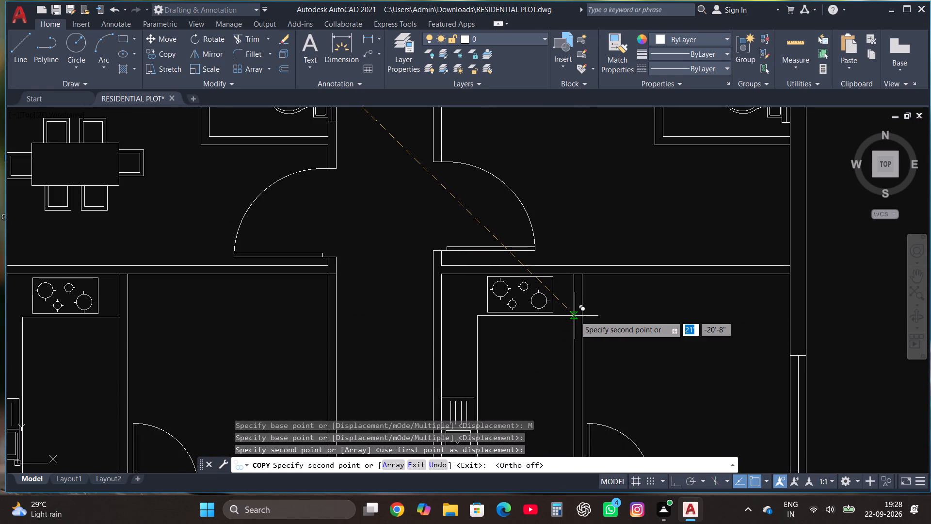
click(574, 316)
Place a copy of the kitchen fittings in the third-row east kitchen, with the counter end on the partition wall.
scroll(568, 278, down, 2)
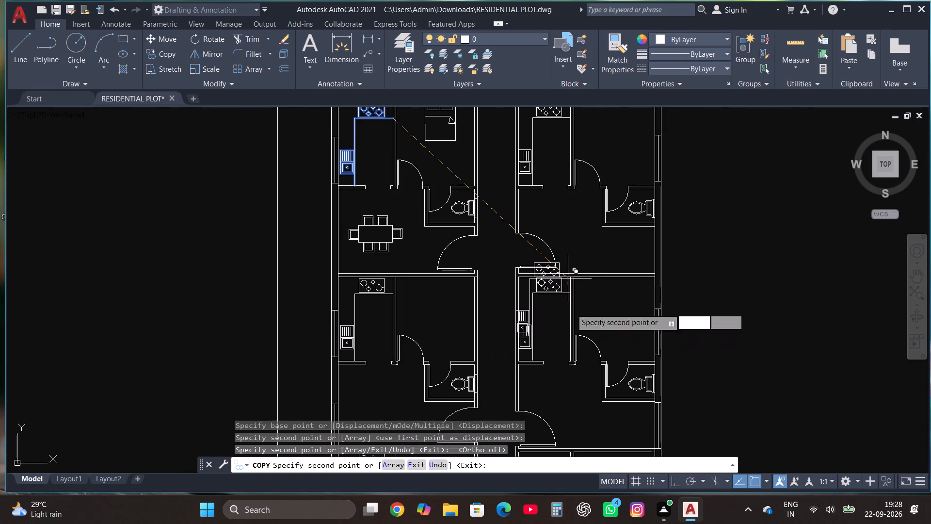
scroll(574, 319, down, 1)
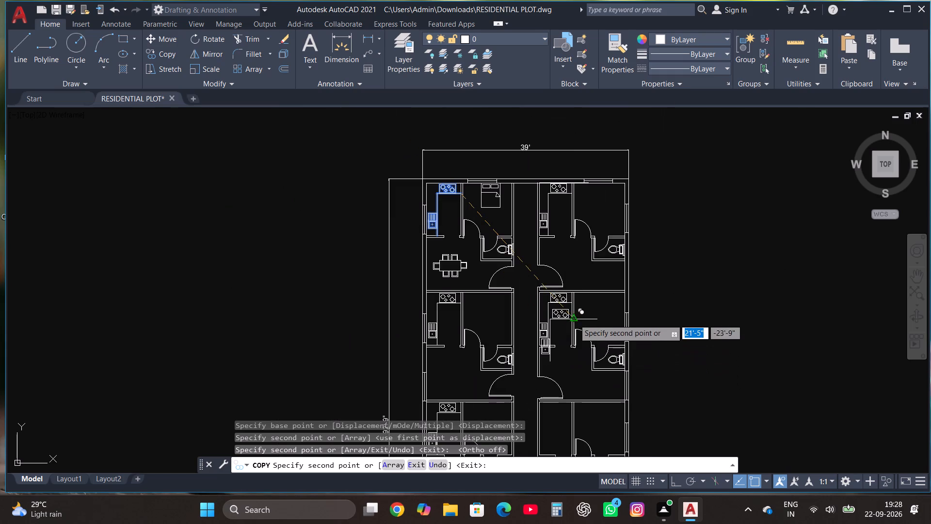
scroll(575, 417, up, 2)
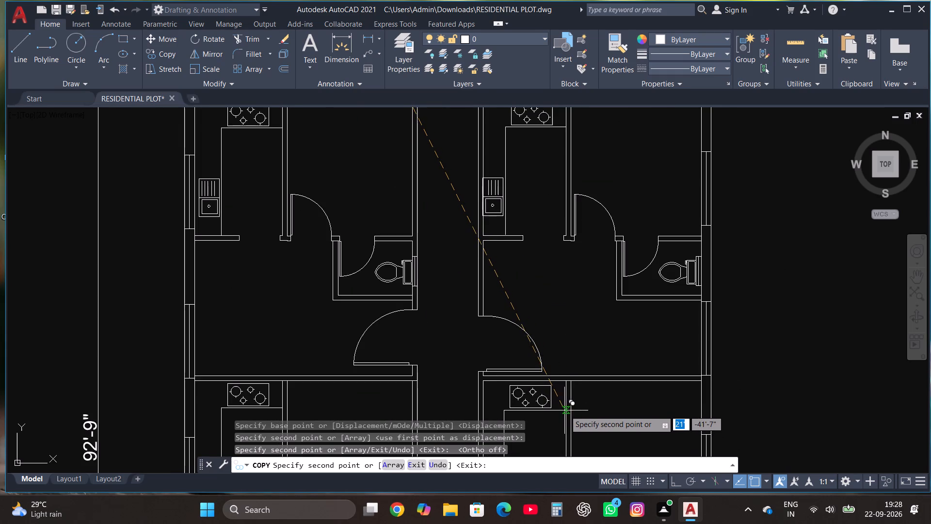
click(566, 410)
Place a copy of the kitchen fittings in the fourth-row east kitchen, with the counter end on the partition wall, and end the copying.
scroll(578, 291, down, 3)
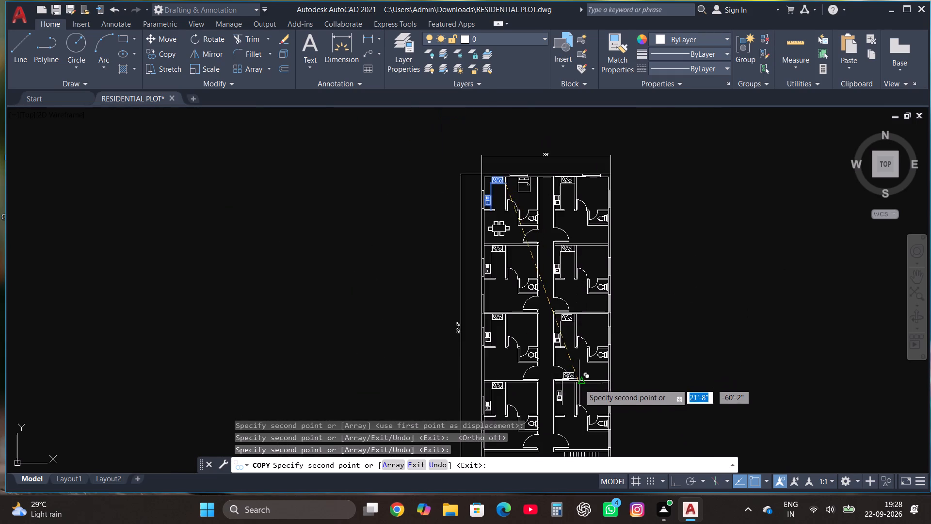
scroll(568, 406, up, 4)
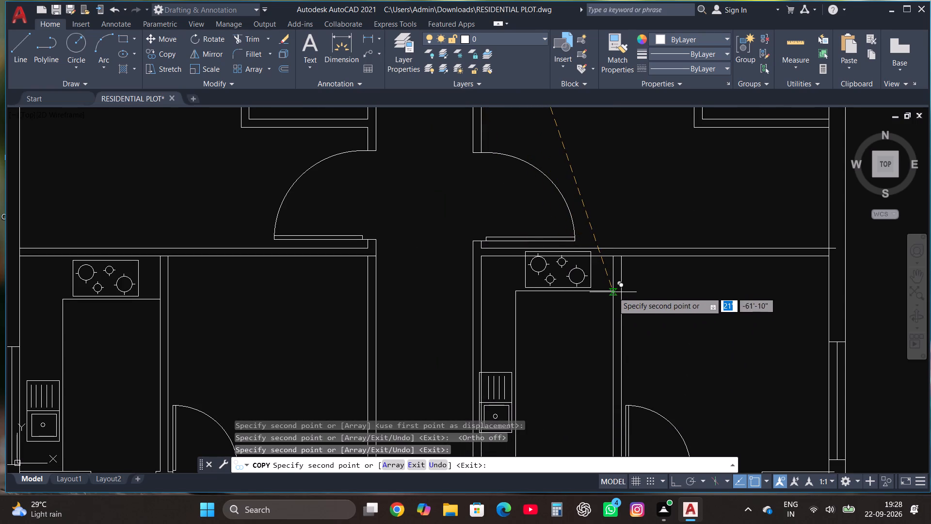
click(613, 301)
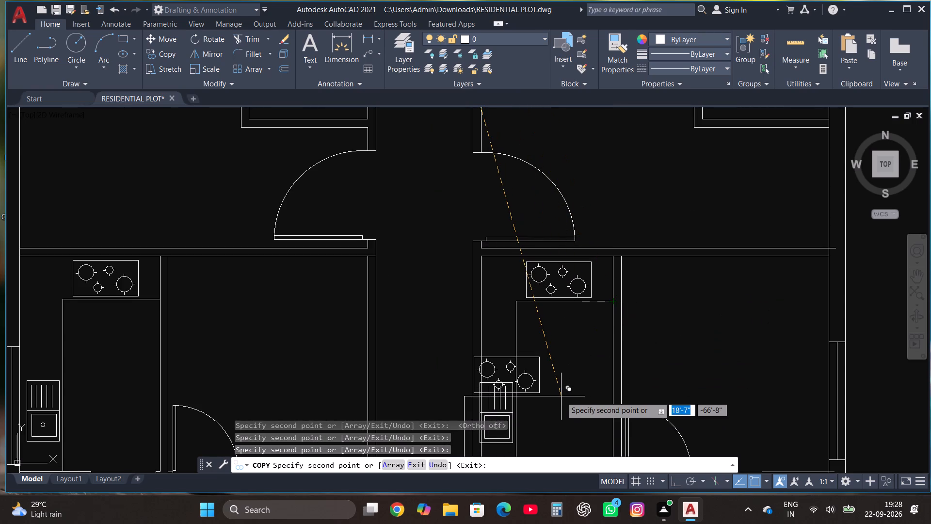
key(Escape)
Shift the vertical counter edge in the fourth-row east kitchen slightly east, away from the sink, and clear the selection.
scroll(569, 351, down, 2)
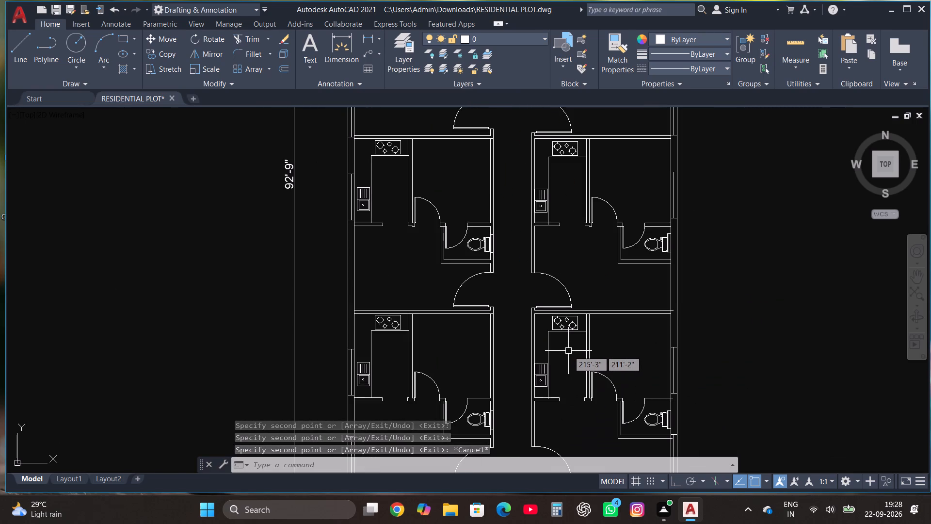
scroll(563, 378, up, 2)
scroll(529, 409, up, 1)
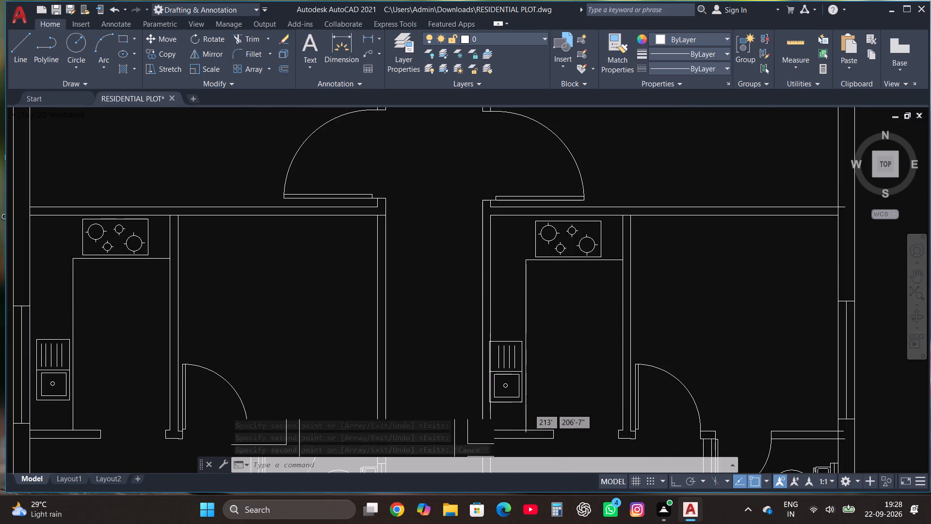
scroll(529, 409, up, 1)
scroll(470, 405, down, 1)
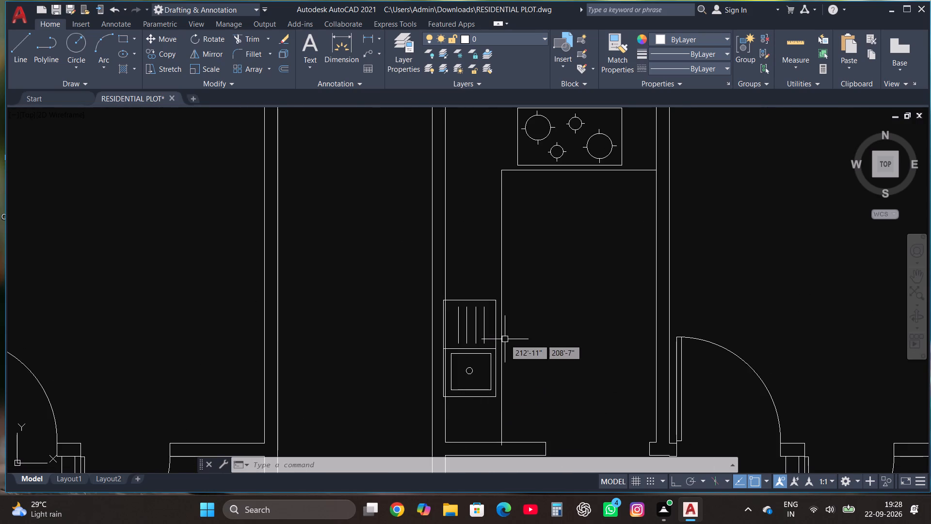
click(498, 329)
key(Escape)
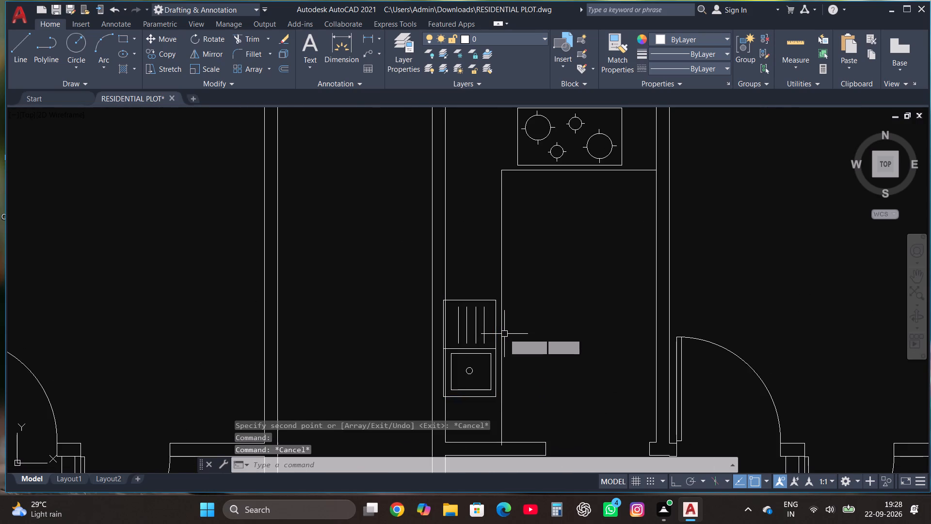
click(504, 323)
click(499, 306)
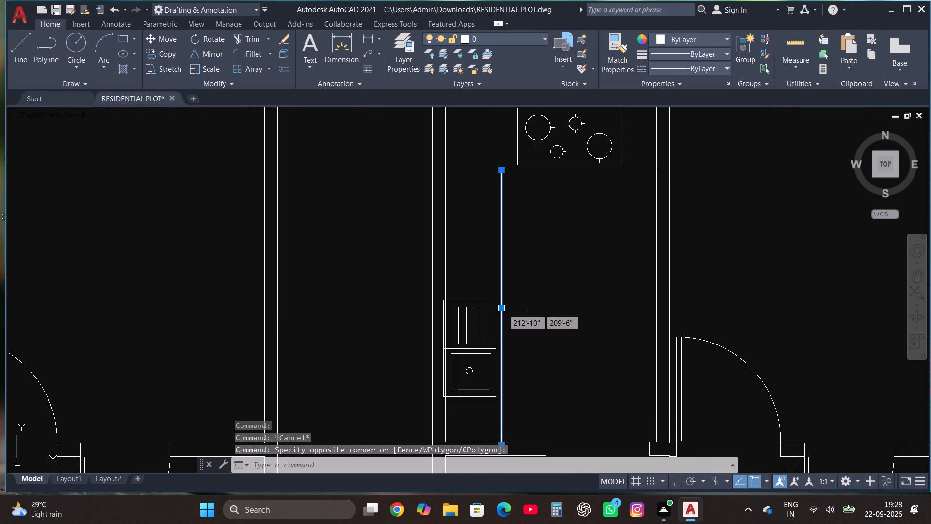
click(503, 309)
click(509, 309)
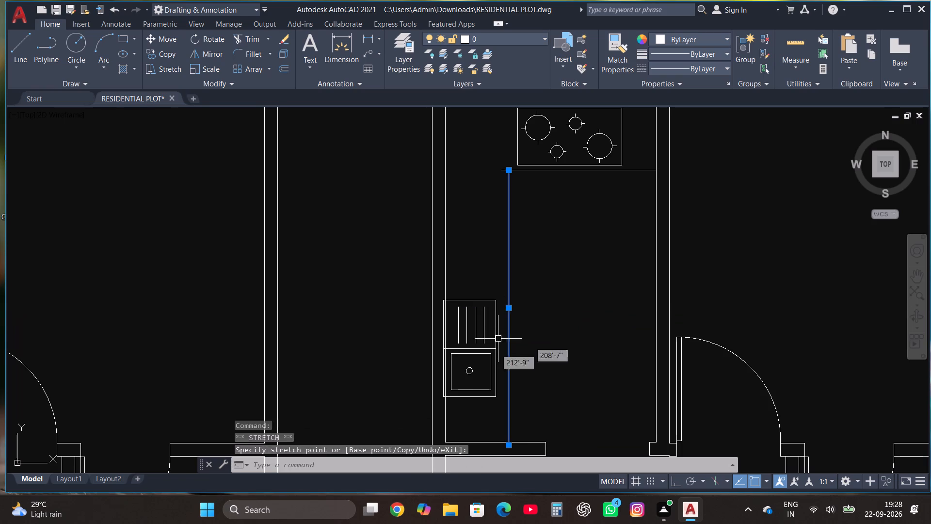
click(442, 410)
key(Escape)
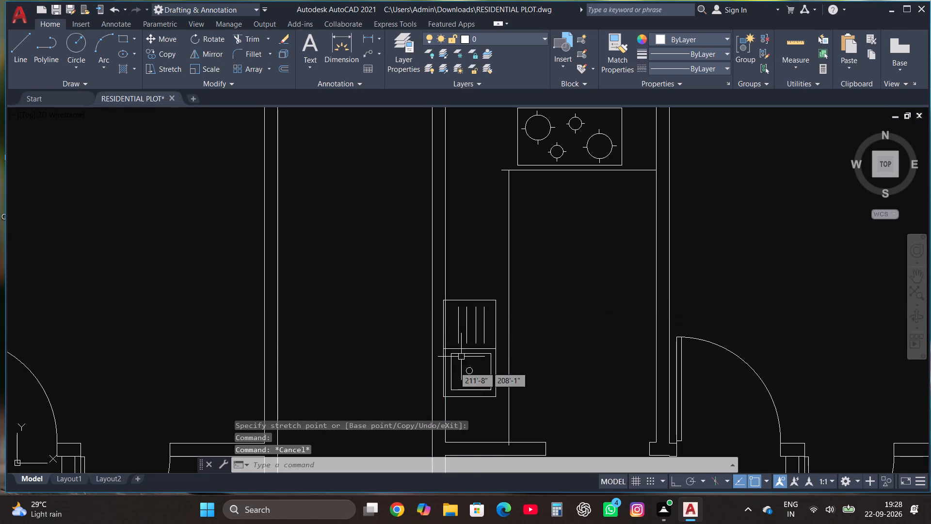
Move the whole sink unit in the fourth-row east kitchen slightly east so it clears the wall line.
click(423, 403)
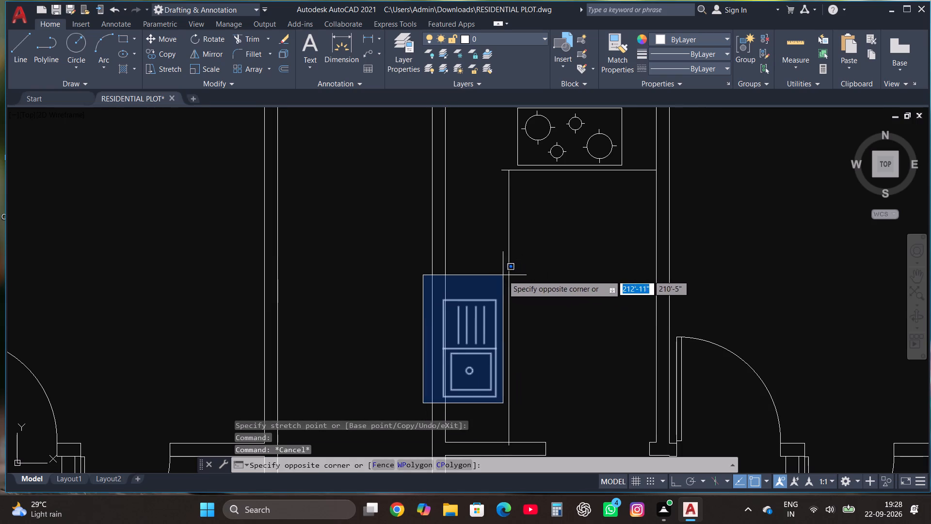
click(503, 275)
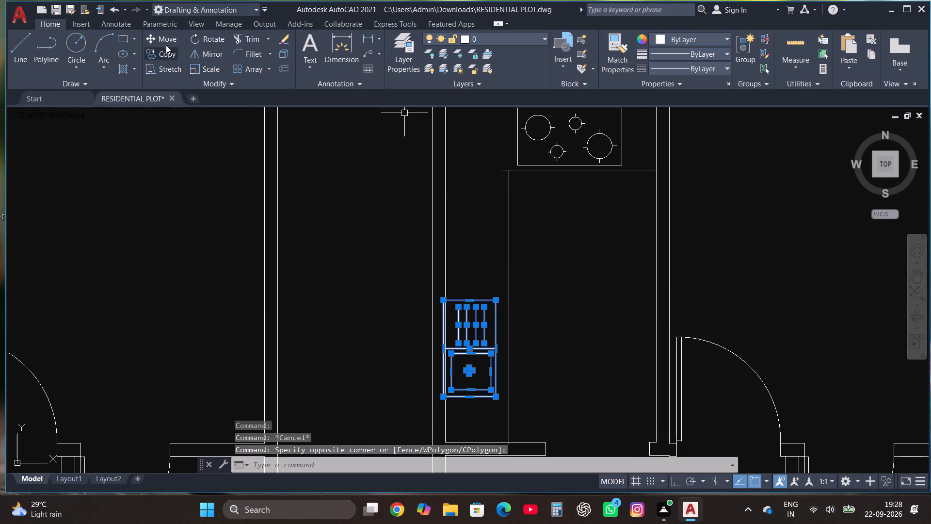
click(167, 44)
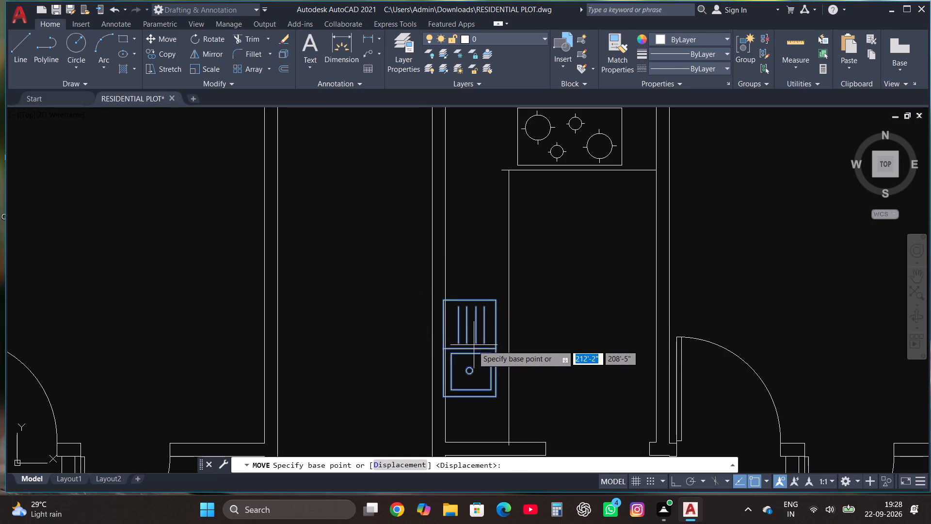
click(469, 345)
click(478, 346)
Trim the horizontal counter line's overhang past the vertical edge in the fourth-row east kitchen, and end the trimming.
scroll(525, 444, down, 3)
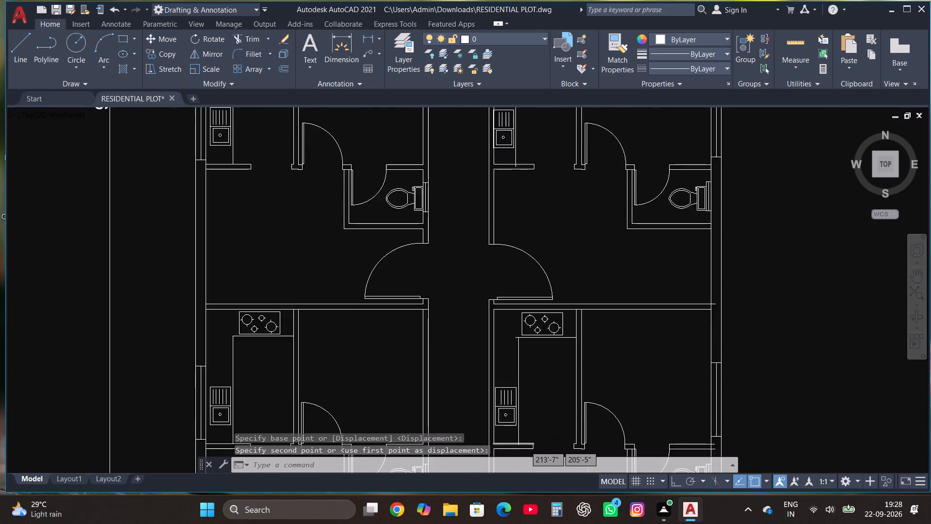
scroll(529, 390, up, 3)
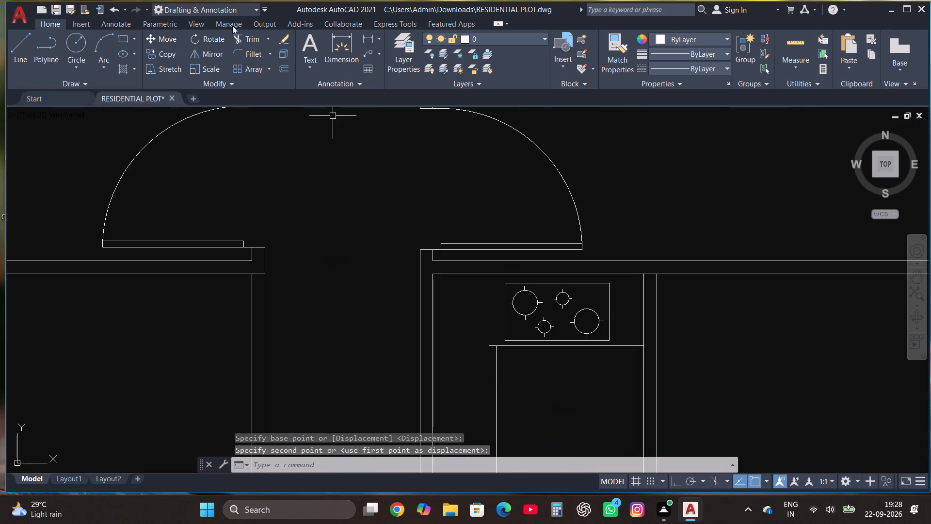
click(242, 38)
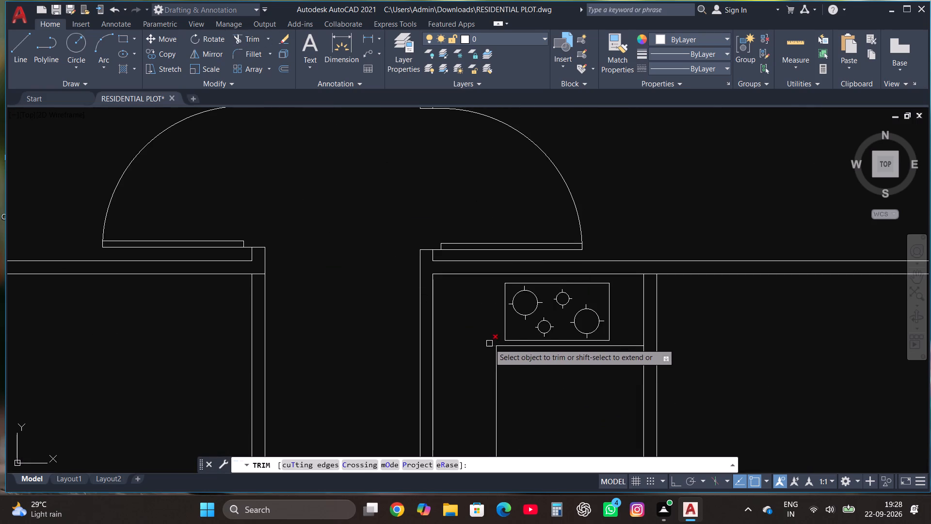
click(489, 344)
scroll(471, 377, down, 2)
key(Escape)
Shift the vertical counter edge in the third-row east kitchen about 2 inches east, away from the sink.
scroll(471, 377, down, 2)
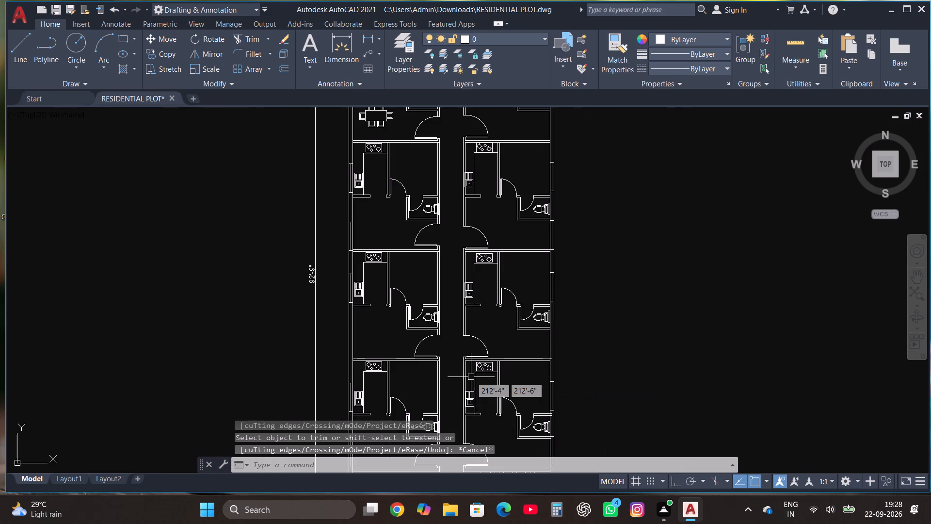
scroll(502, 252, up, 1)
scroll(445, 300, up, 2)
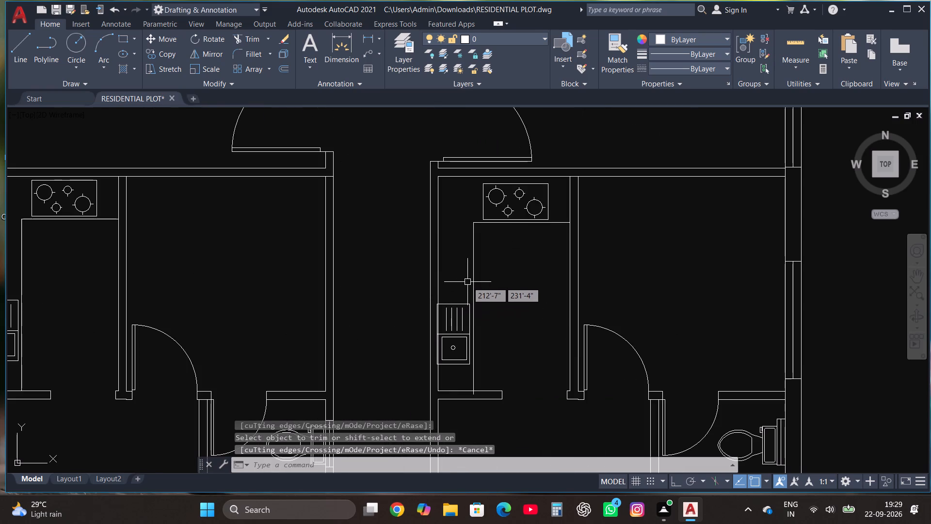
click(473, 282)
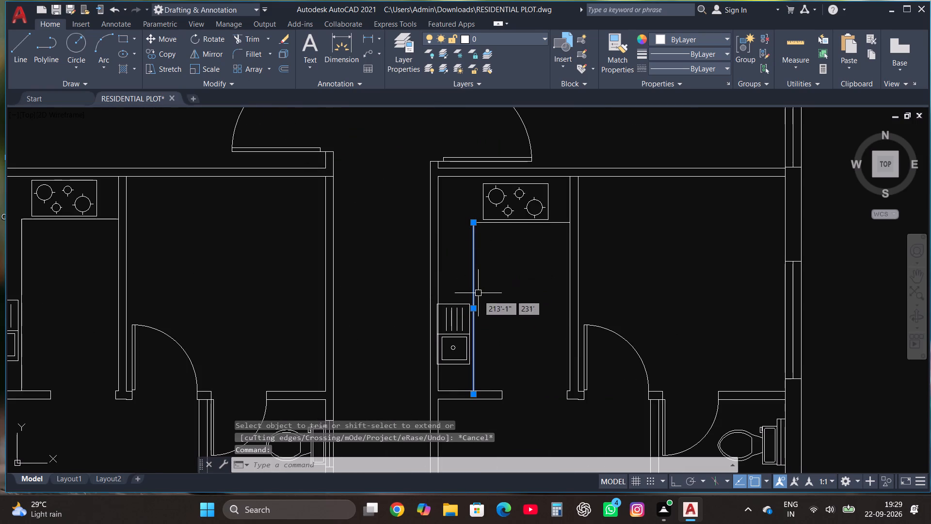
click(471, 309)
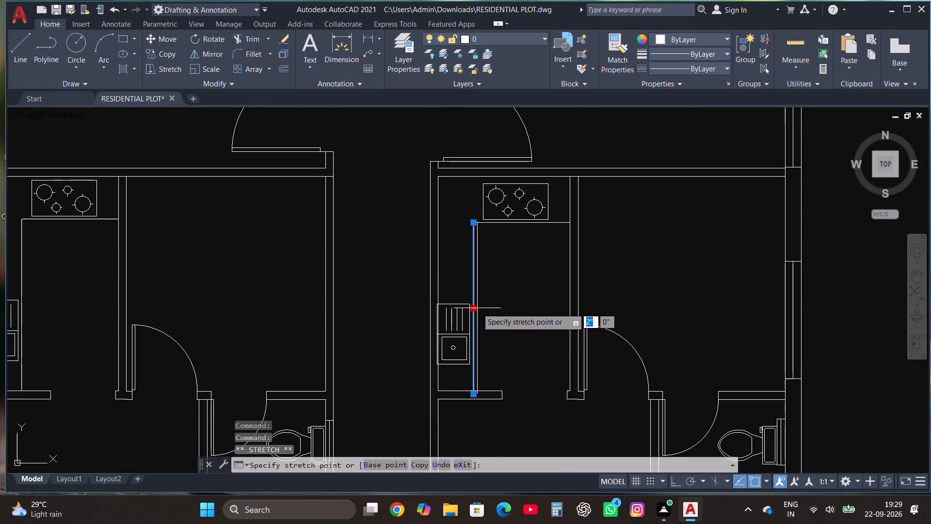
click(478, 308)
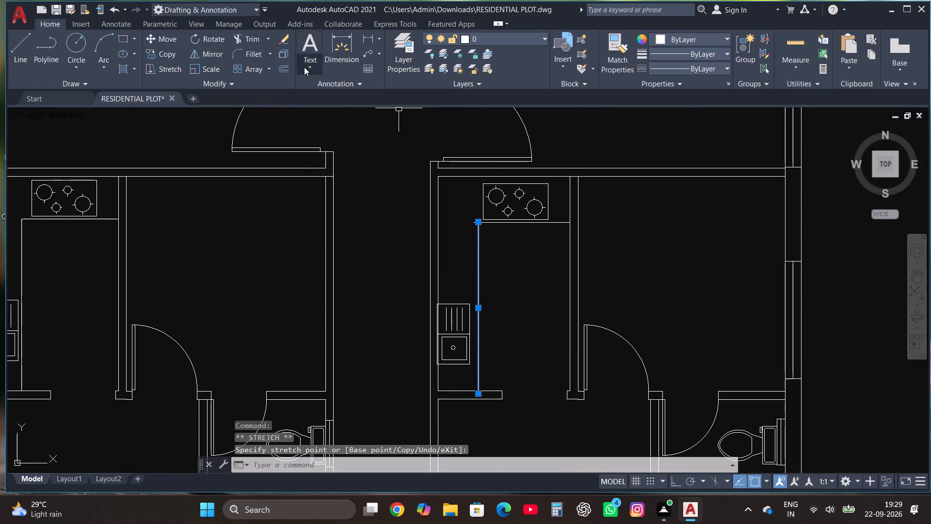
key(Escape)
Trim the horizontal and vertical line overhangs at the counter corner in the third-row east kitchen, and end the trimming.
click(246, 40)
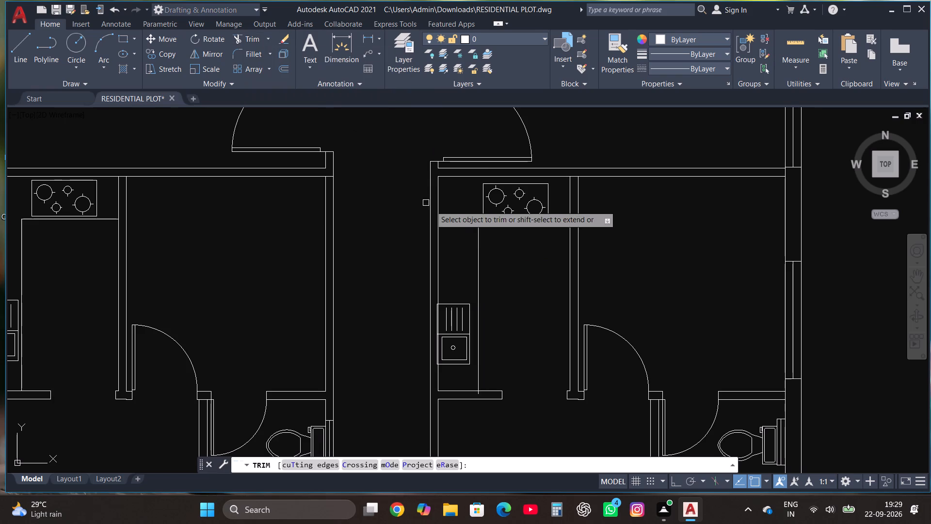
click(473, 225)
scroll(475, 225, up, 3)
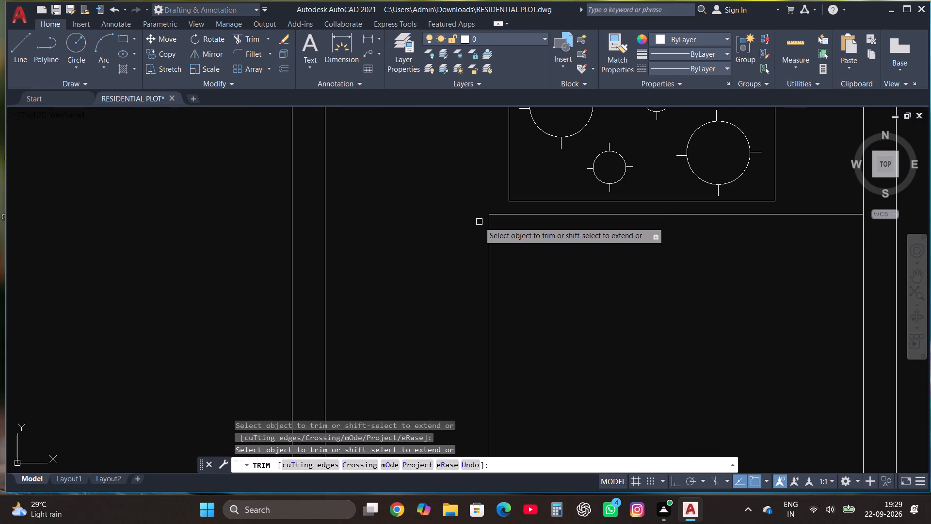
click(491, 210)
key(Escape)
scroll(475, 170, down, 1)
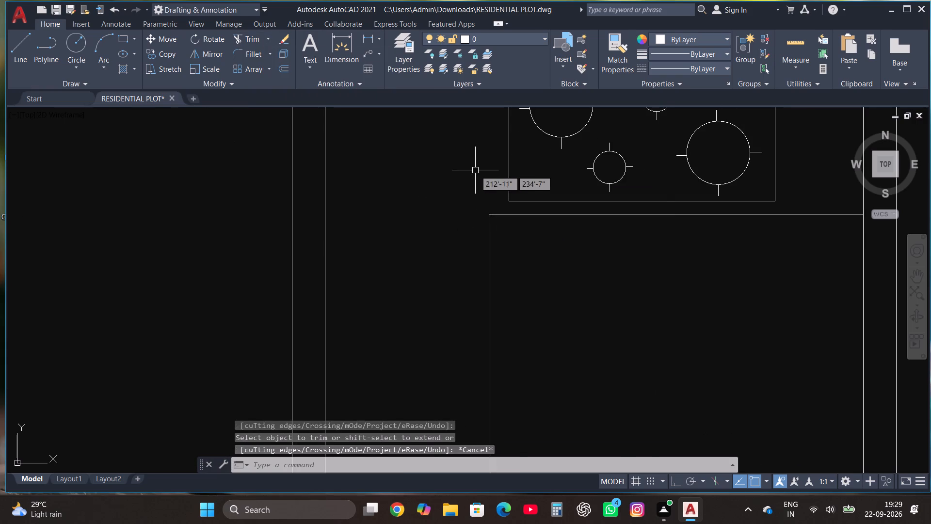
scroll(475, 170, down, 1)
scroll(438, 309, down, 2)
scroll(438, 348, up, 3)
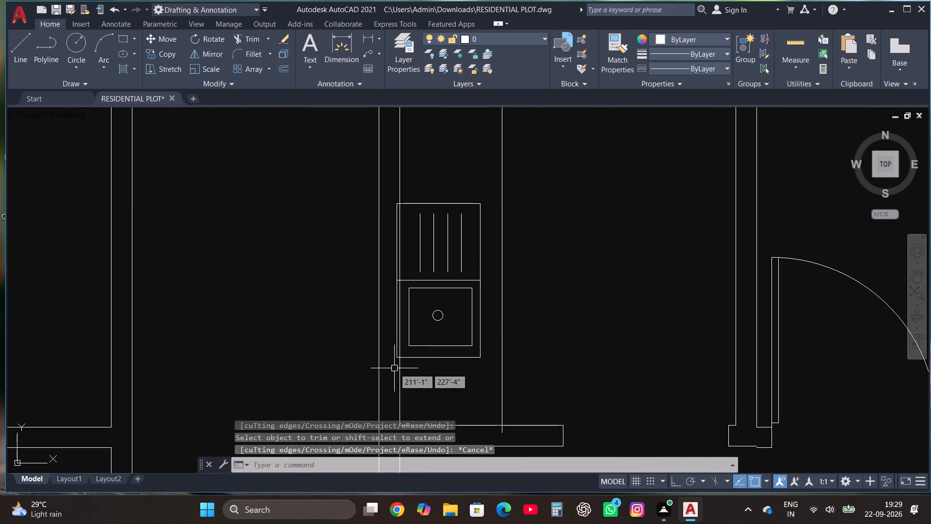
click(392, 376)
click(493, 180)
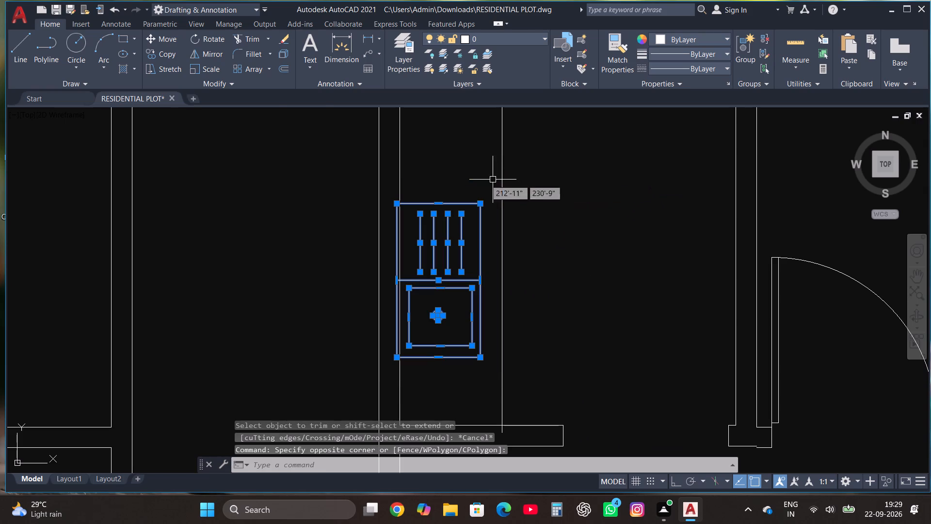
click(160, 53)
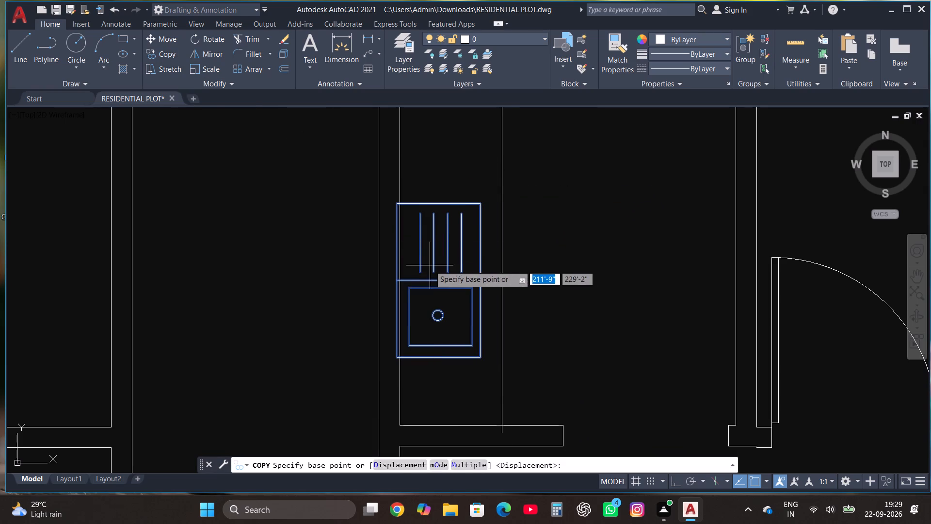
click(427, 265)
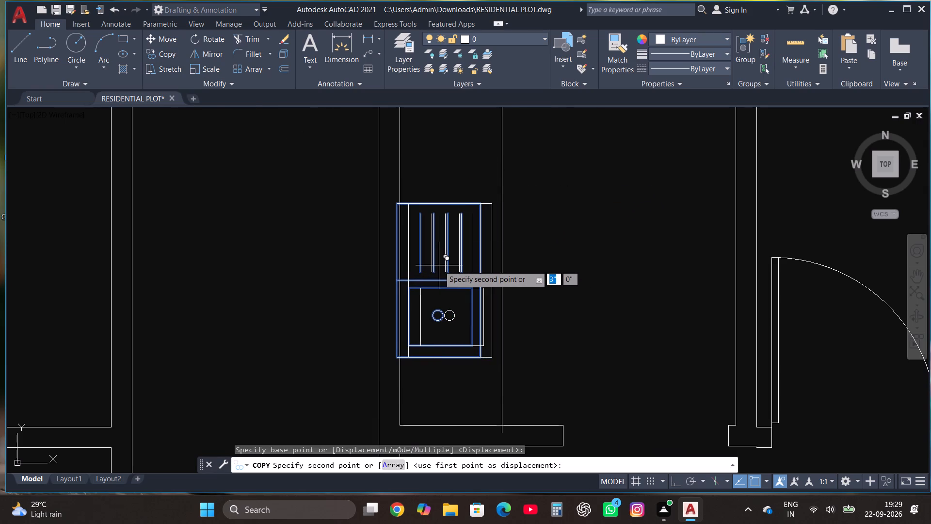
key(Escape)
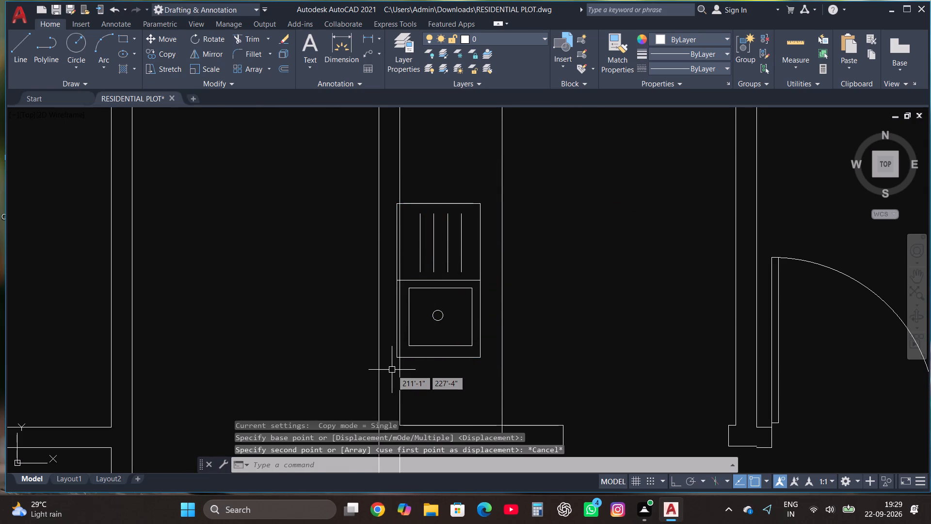
Move the whole sink unit in the third-row east kitchen about 2 inches east so it clears the wall line.
click(392, 370)
click(484, 168)
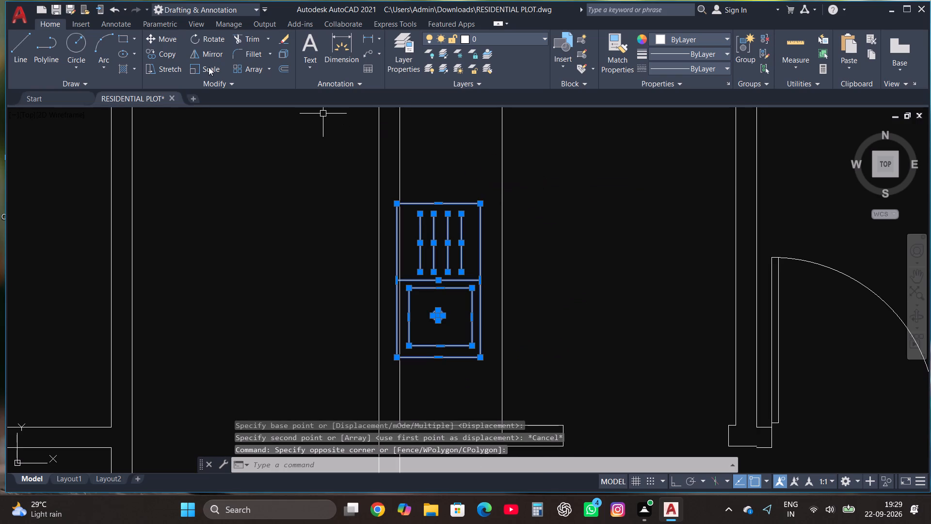
click(175, 39)
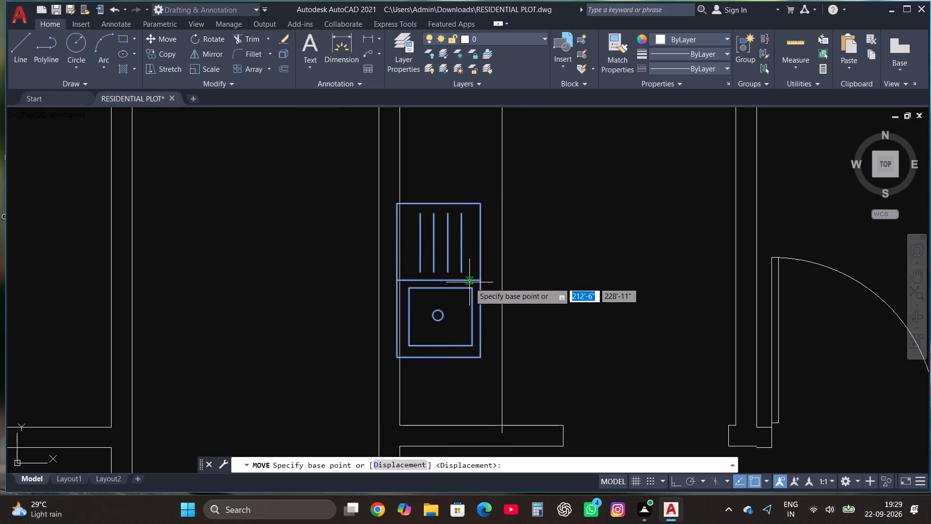
click(439, 280)
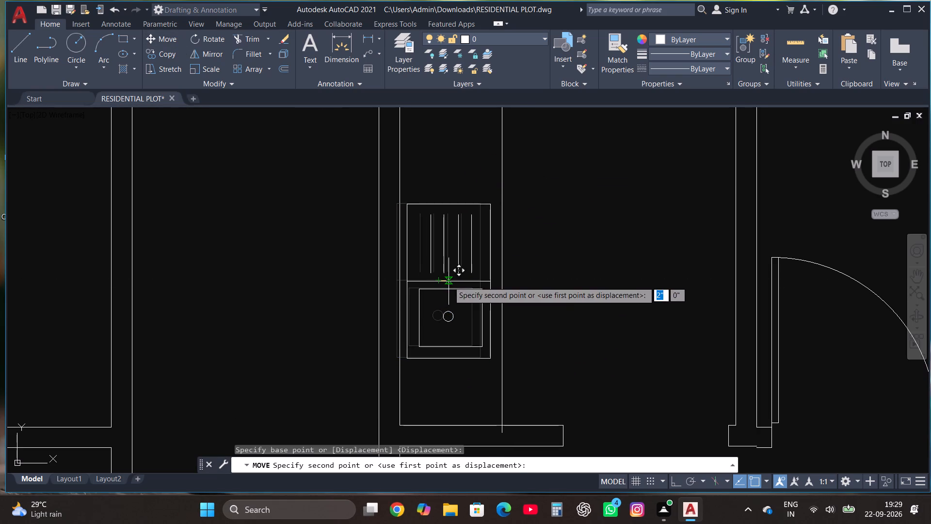
click(449, 281)
Shift the vertical counter edge in the second-row east kitchen slightly east, away from the sink.
scroll(501, 383, down, 5)
scroll(512, 254, up, 3)
scroll(440, 295, up, 2)
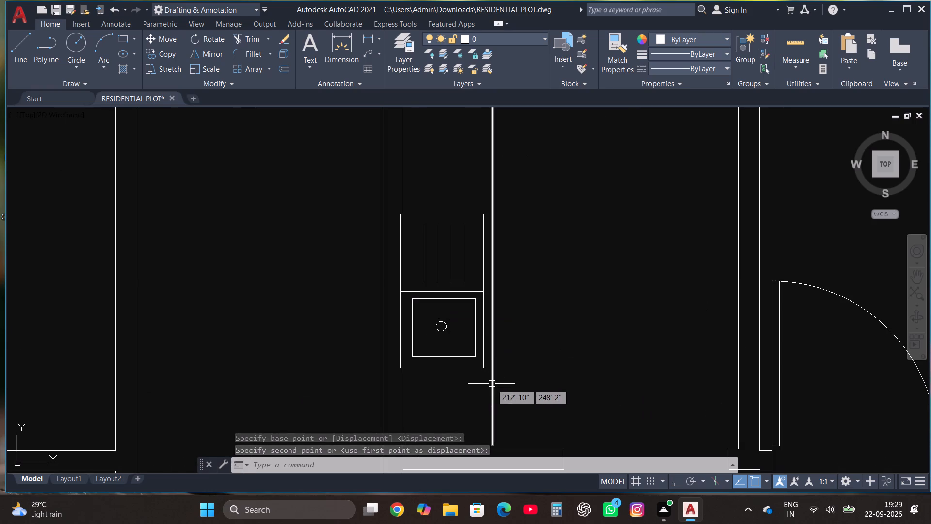
click(492, 384)
scroll(492, 384, down, 1)
click(495, 289)
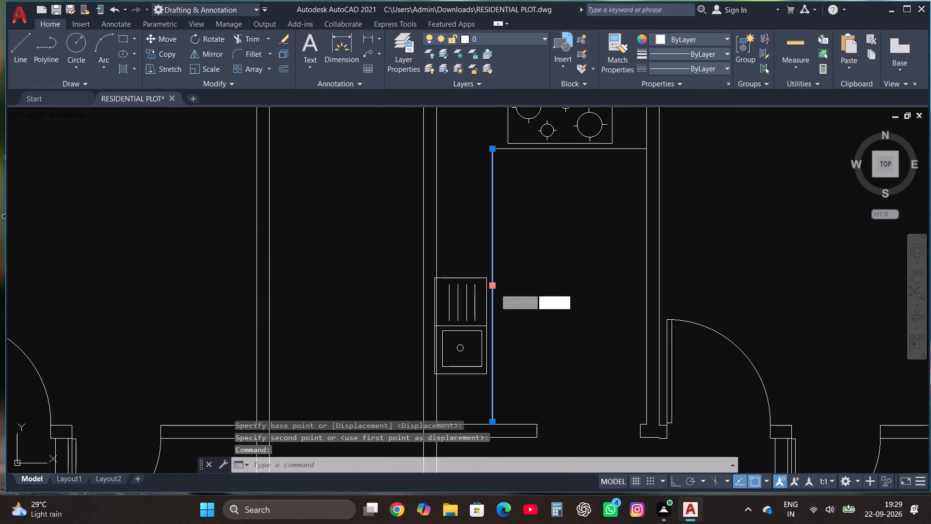
click(500, 290)
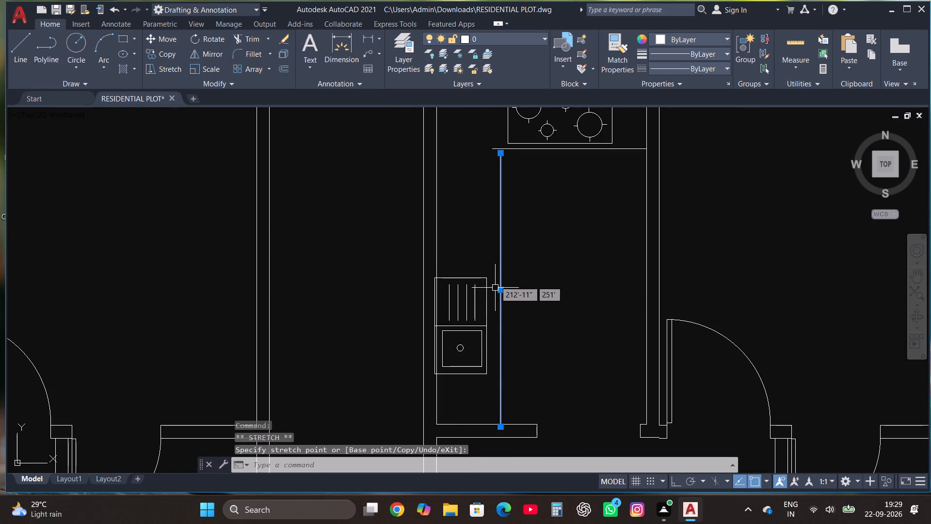
key(Escape)
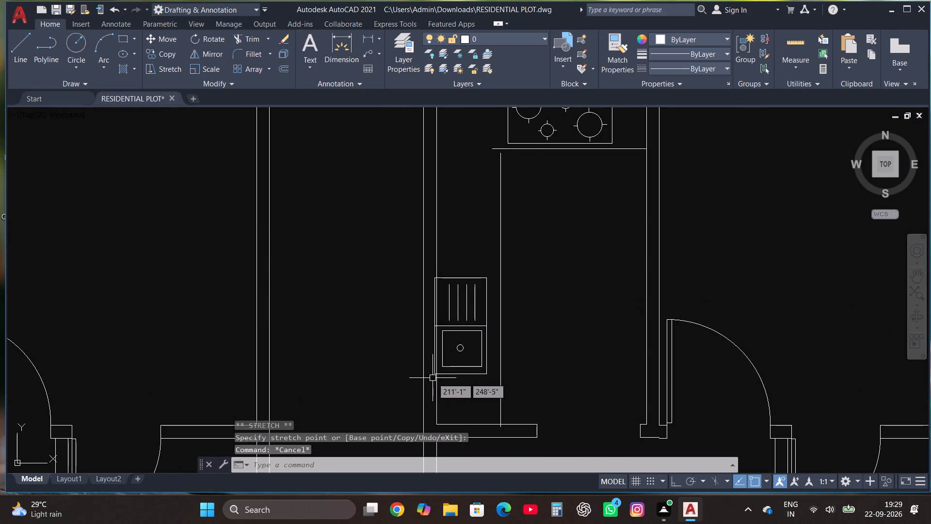
Move the whole sink unit in the second-row east kitchen slightly east so it clears the wall line.
click(430, 381)
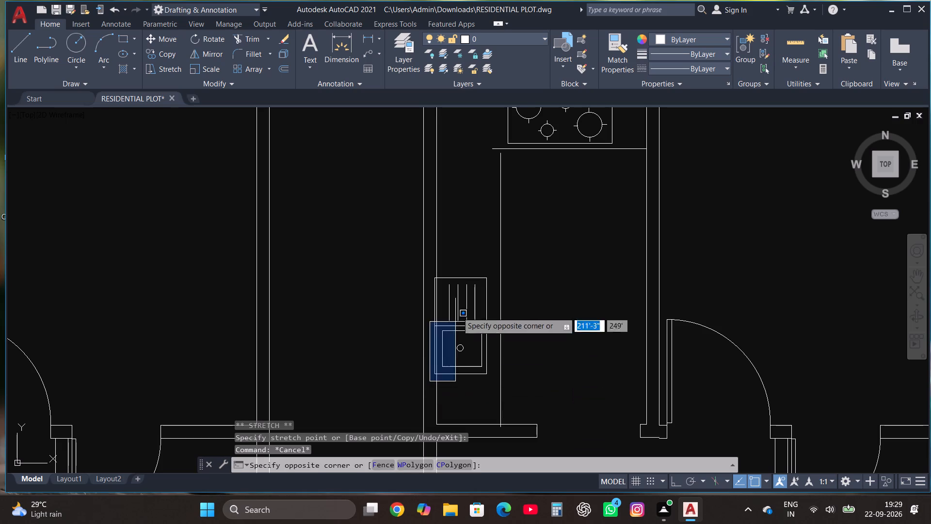
click(492, 261)
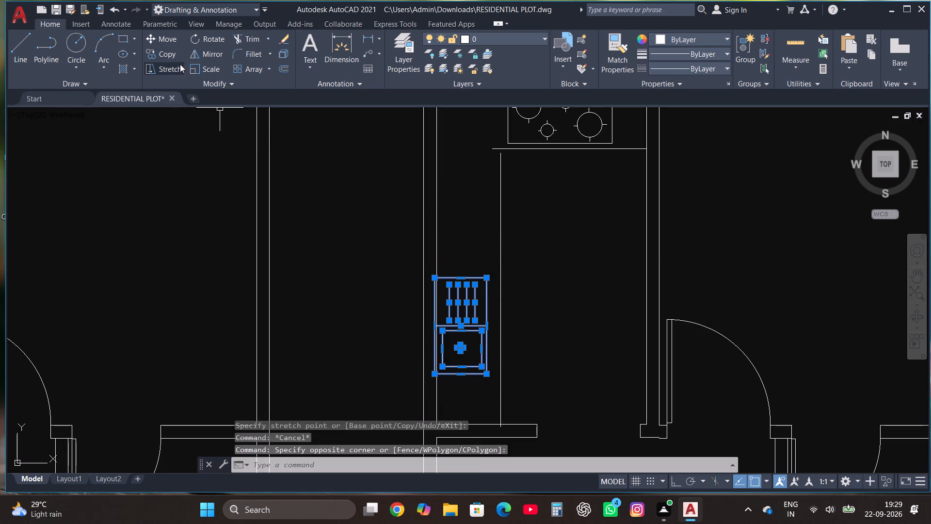
click(163, 37)
click(471, 328)
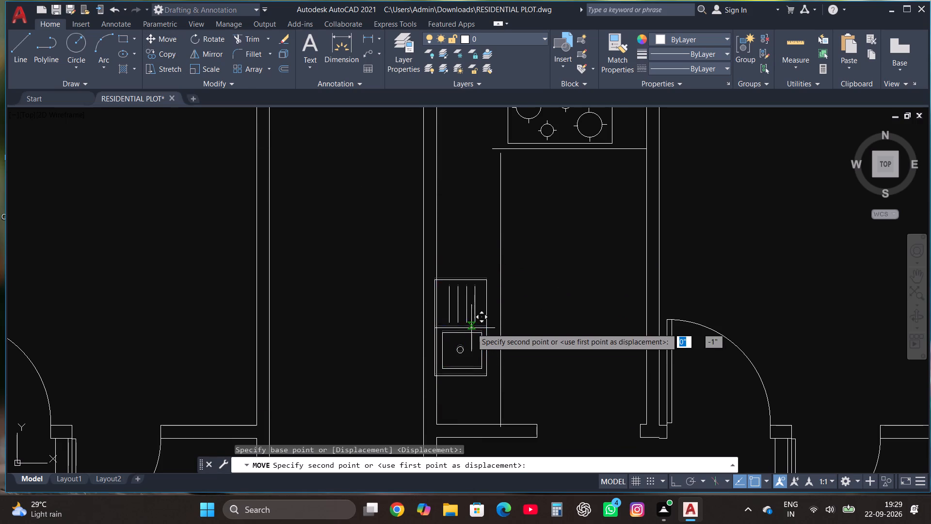
click(479, 327)
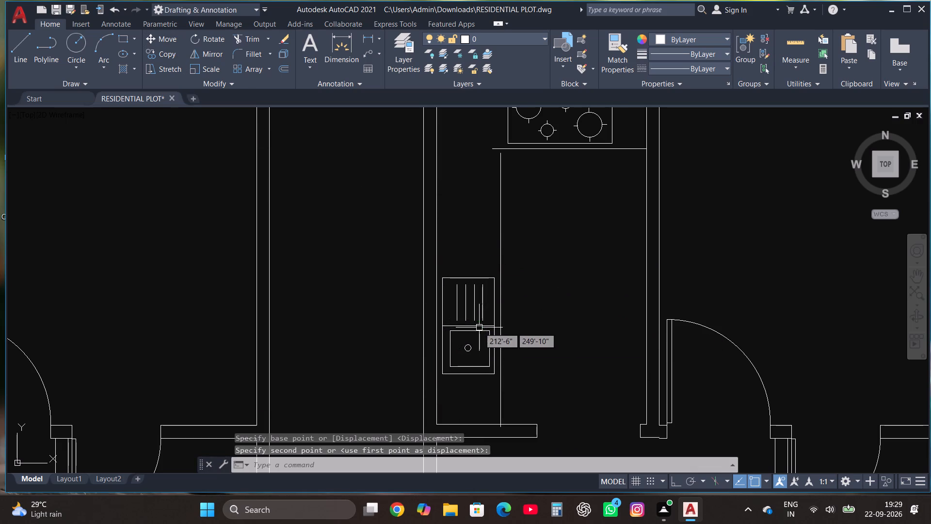
Fillet the vertical counter edge and the horizontal counter line into a closed corner in the second-row east kitchen.
scroll(489, 377, down, 2)
scroll(493, 289, up, 3)
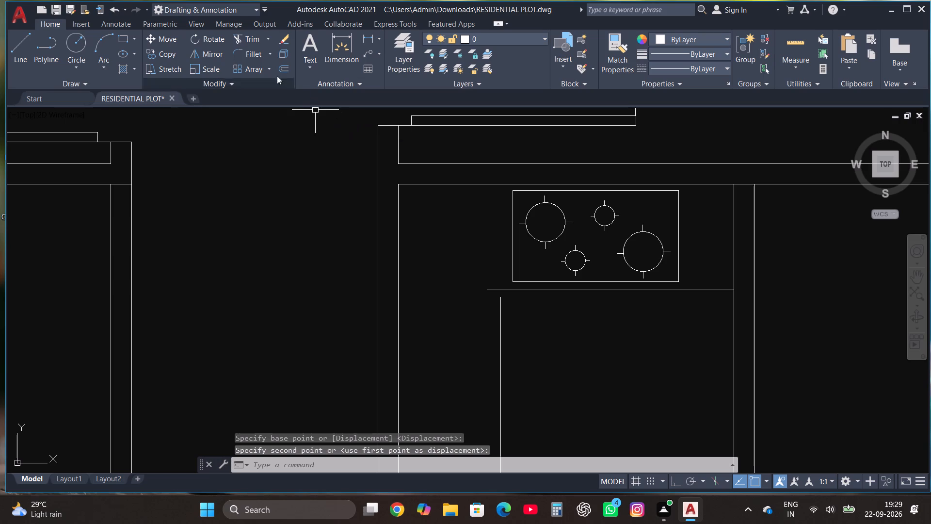
click(256, 55)
click(502, 325)
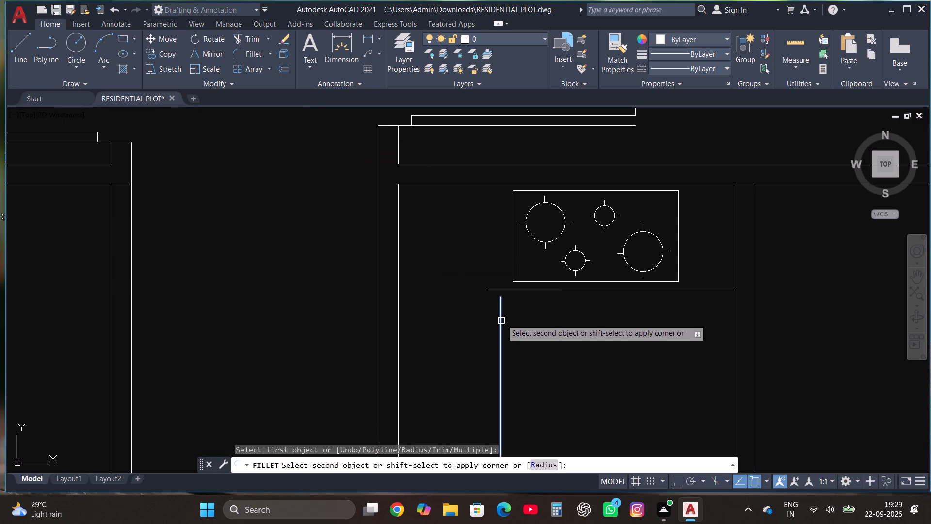
click(516, 293)
Shift the vertical counter edge in the top-row east kitchen about 3 inches east, away from the sink.
scroll(519, 321, down, 5)
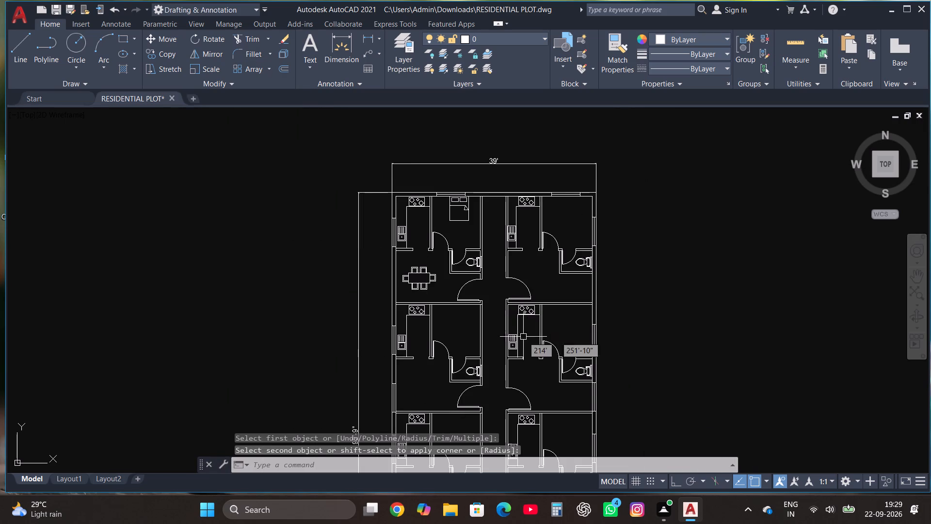
scroll(522, 227, up, 4)
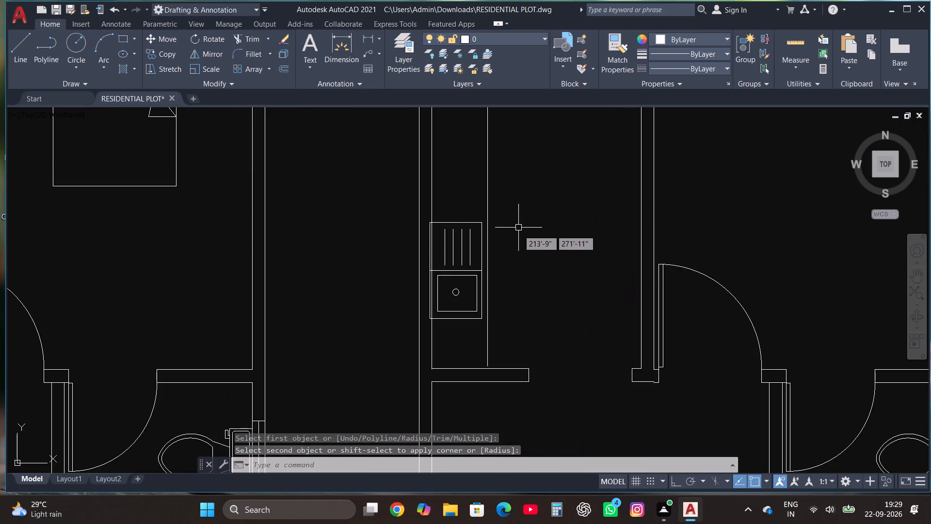
scroll(516, 275, down, 1)
click(498, 217)
scroll(503, 252, up, 1)
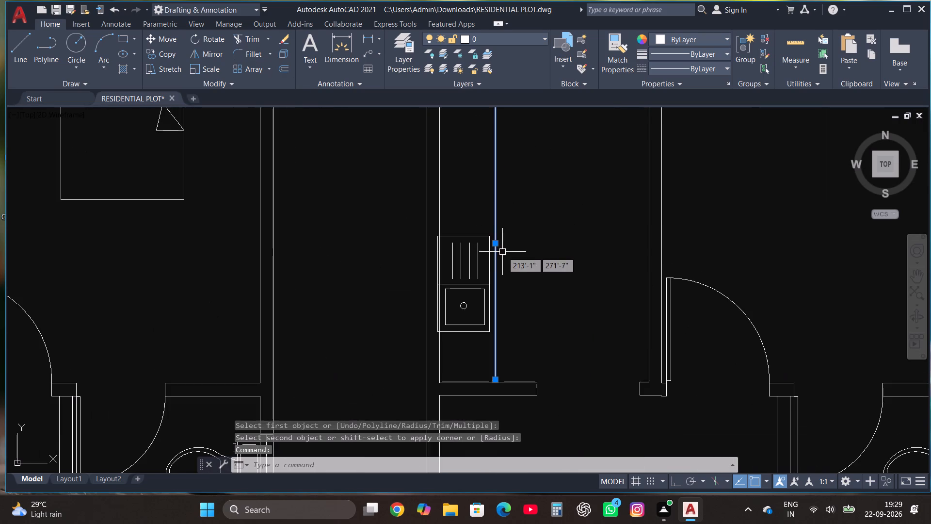
click(494, 245)
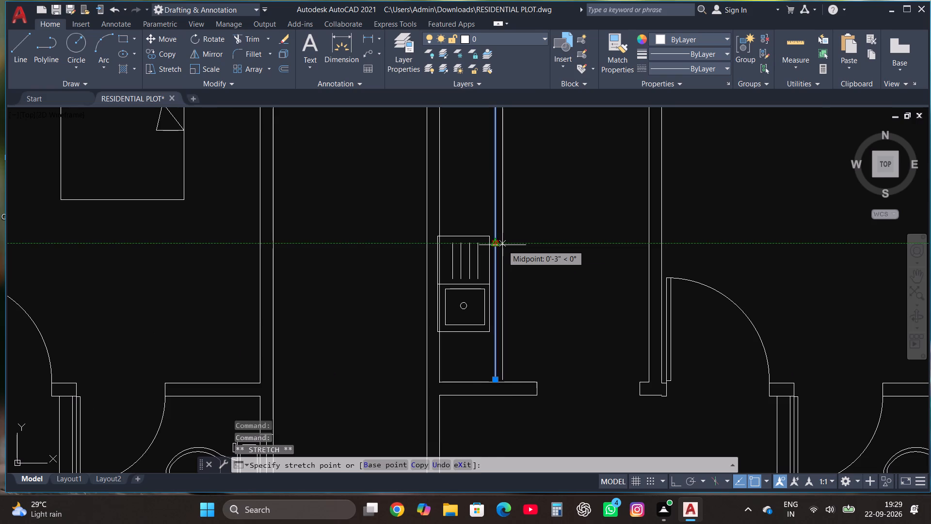
click(502, 245)
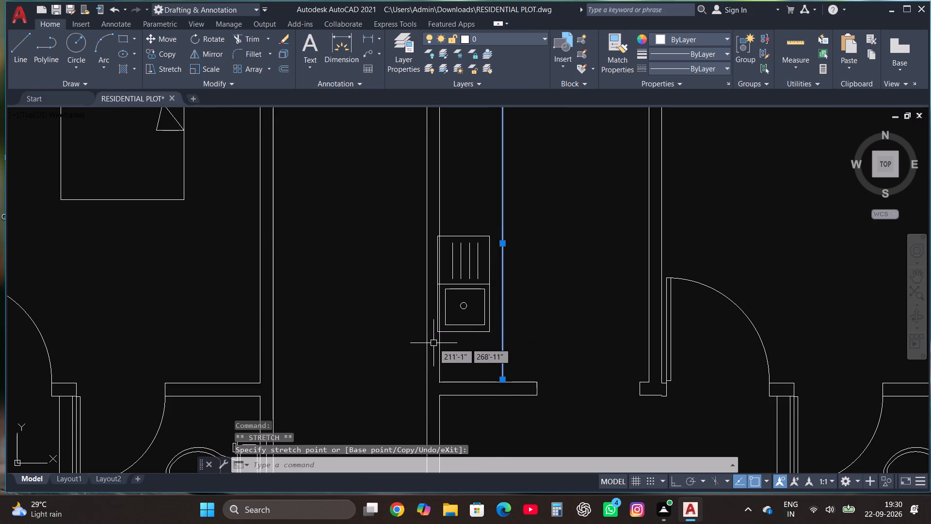
key(Escape)
Move the whole sink unit in the top-row east kitchen slightly east so it clears the wall line.
click(433, 343)
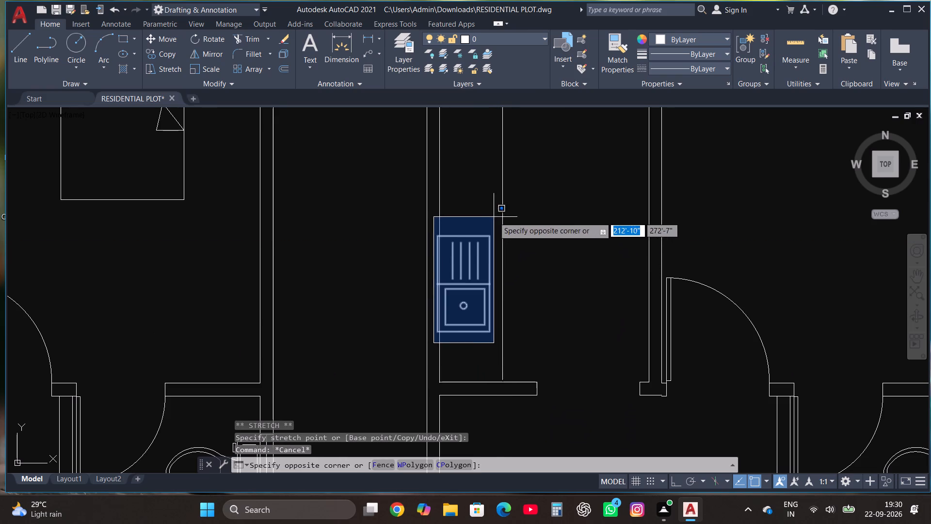
click(494, 217)
click(169, 37)
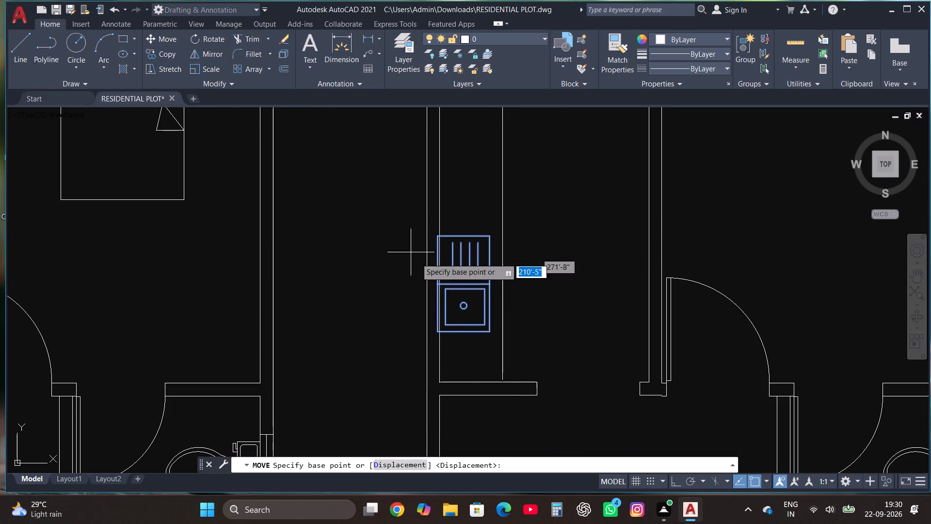
click(451, 270)
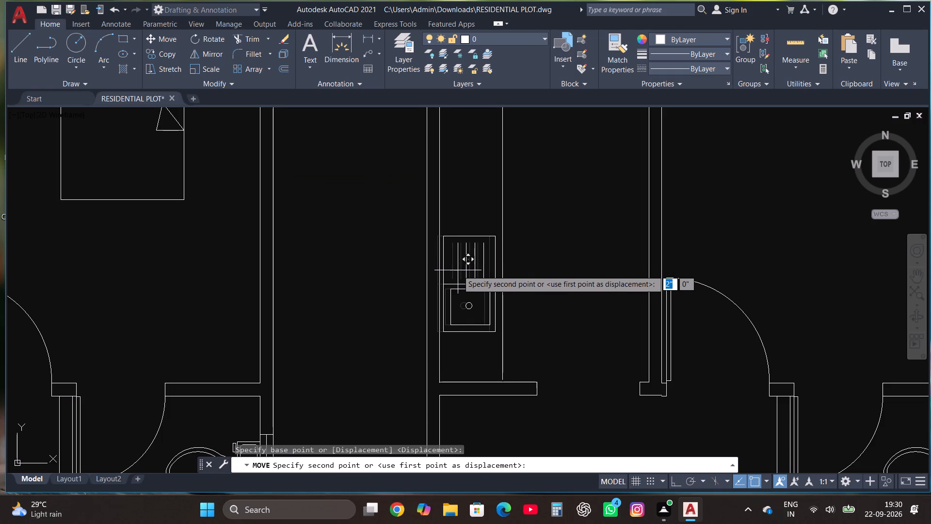
click(459, 270)
Fillet the vertical counter edge and the horizontal counter line into a clean corner in the top-row east kitchen.
scroll(459, 318, down, 2)
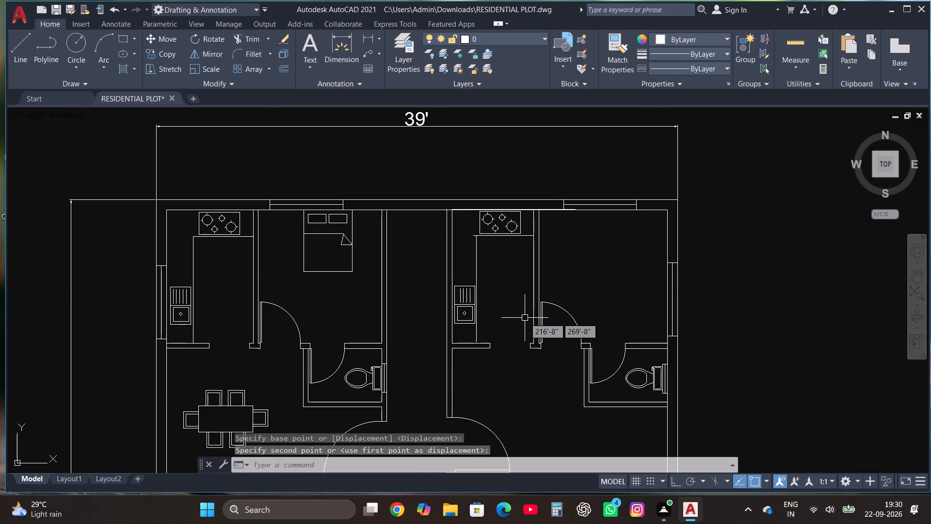
scroll(492, 221, up, 2)
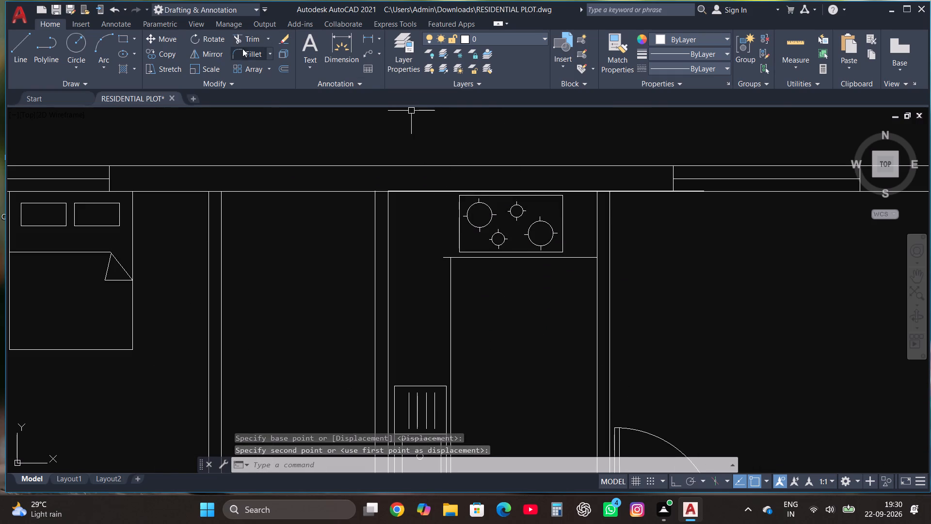
click(248, 55)
click(450, 293)
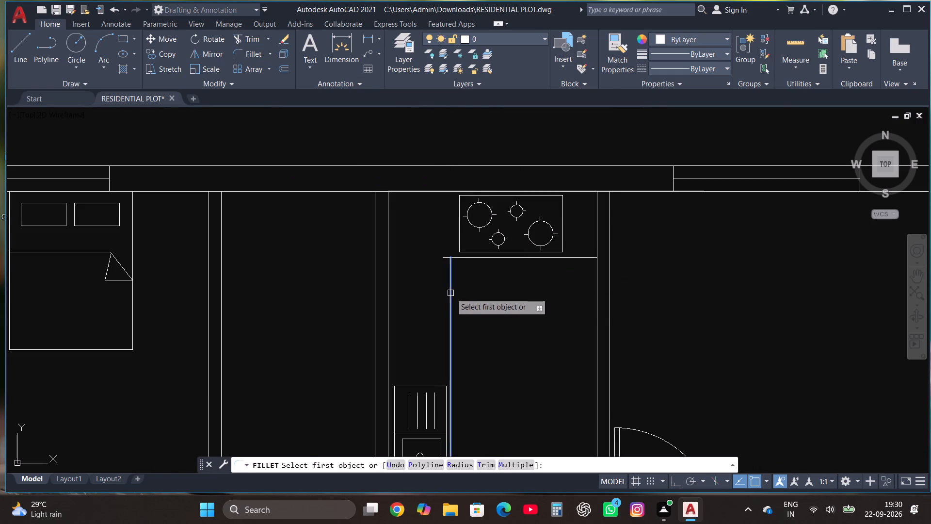
click(467, 257)
Copy the northwest unit's bed in Multiple mode from its northeast corner, placing one copy against the north wall of the top-row east bedroom.
scroll(471, 308, down, 3)
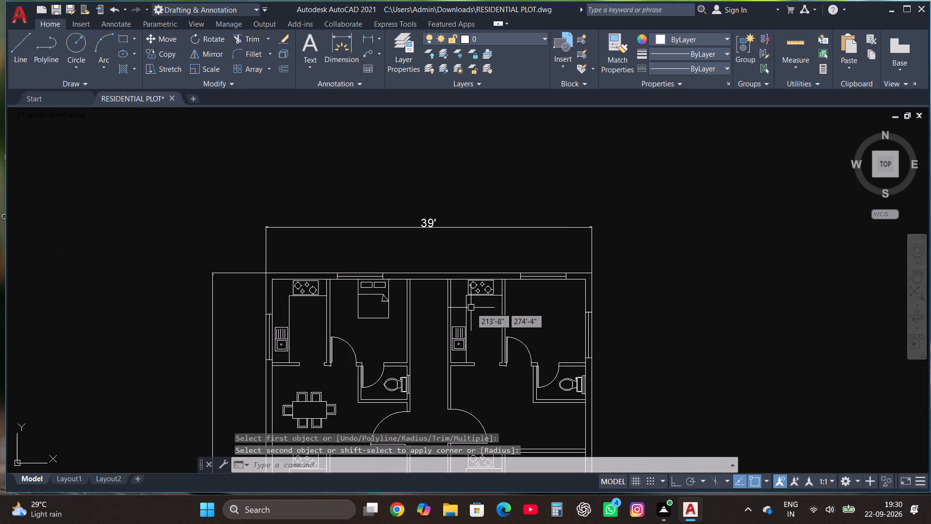
scroll(365, 295, up, 1)
click(343, 339)
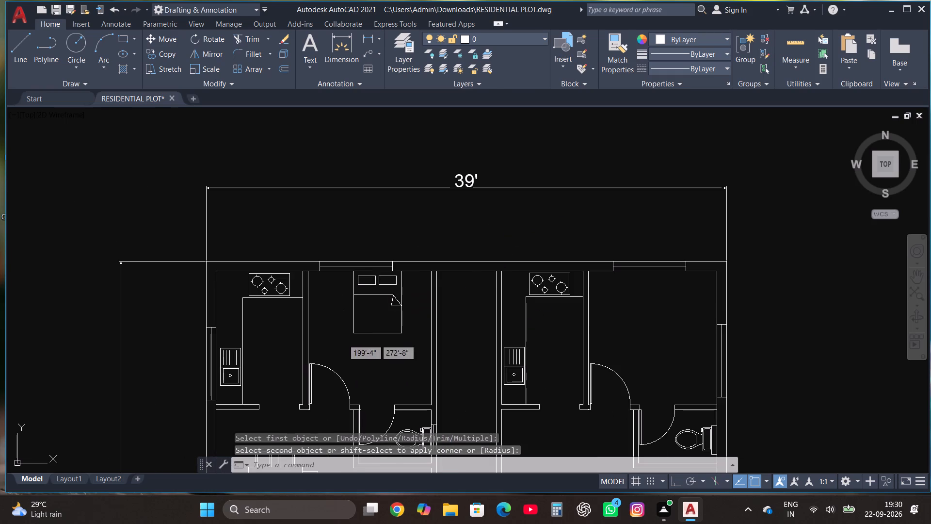
click(407, 268)
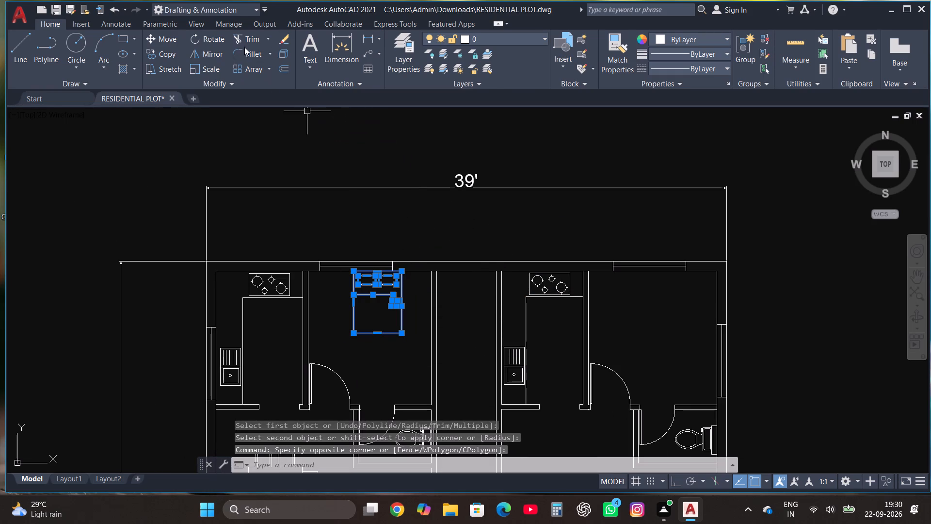
click(169, 57)
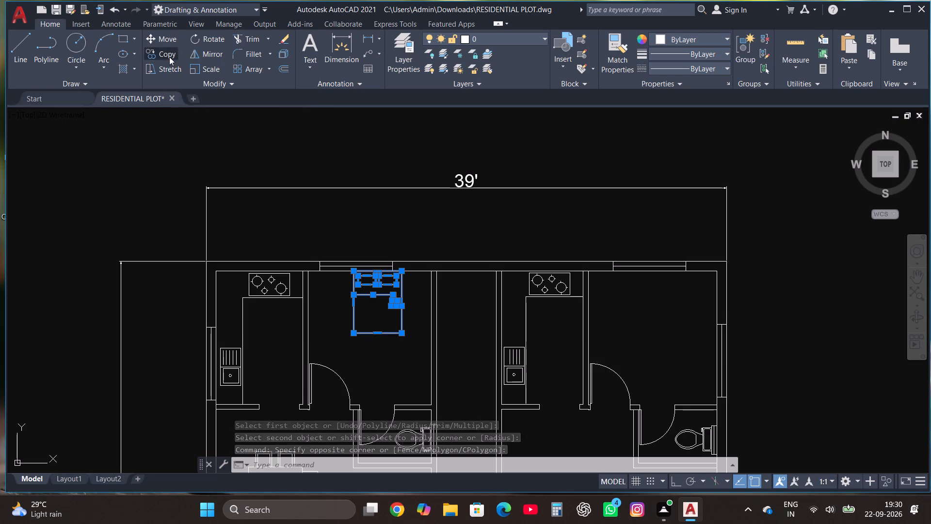
click(464, 468)
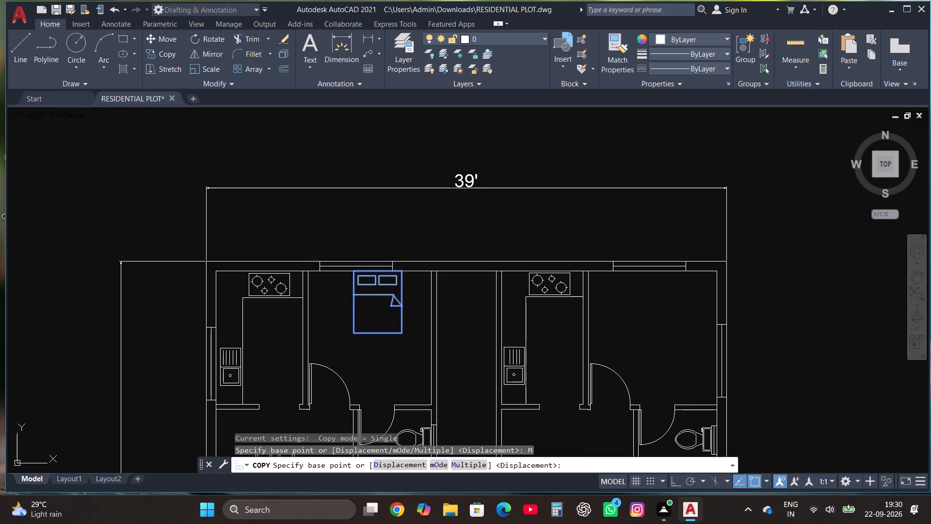
click(402, 271)
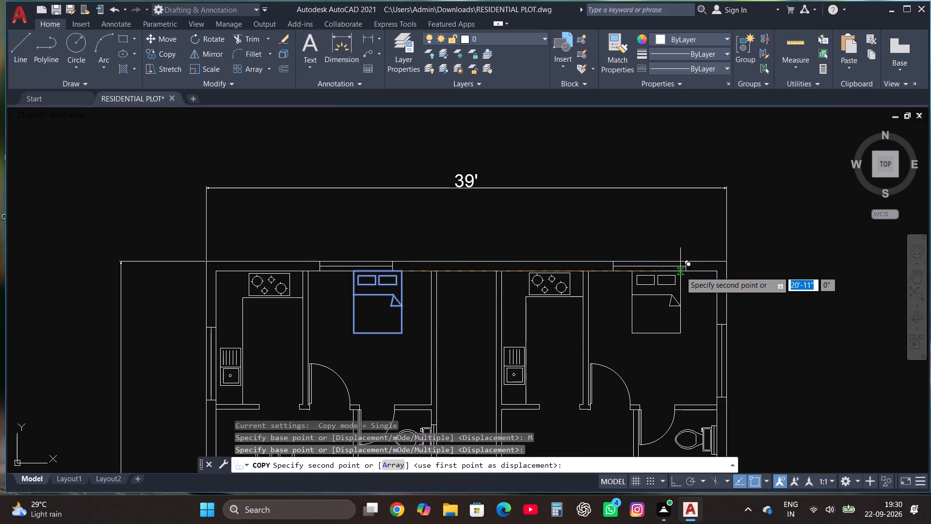
click(680, 271)
Place bed copies against the north walls of the second-row west and east bedrooms.
scroll(529, 238, down, 2)
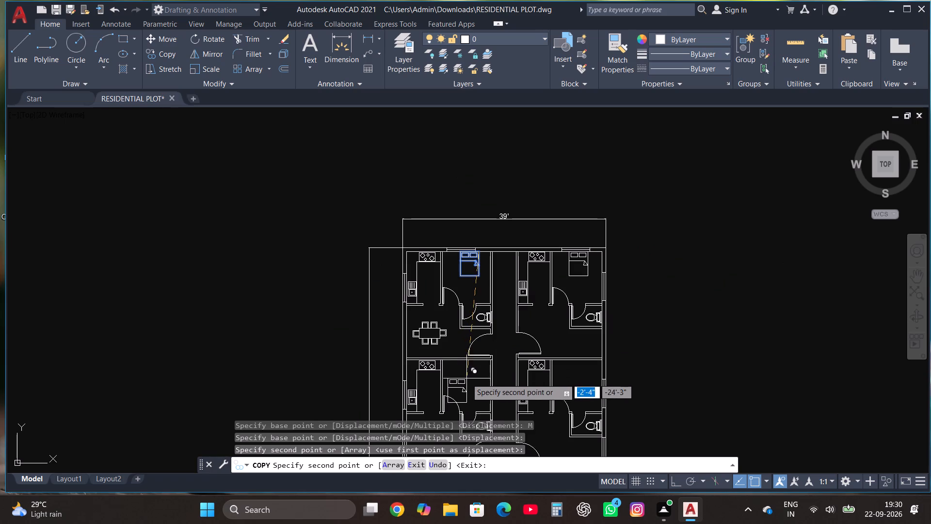
scroll(475, 371, up, 3)
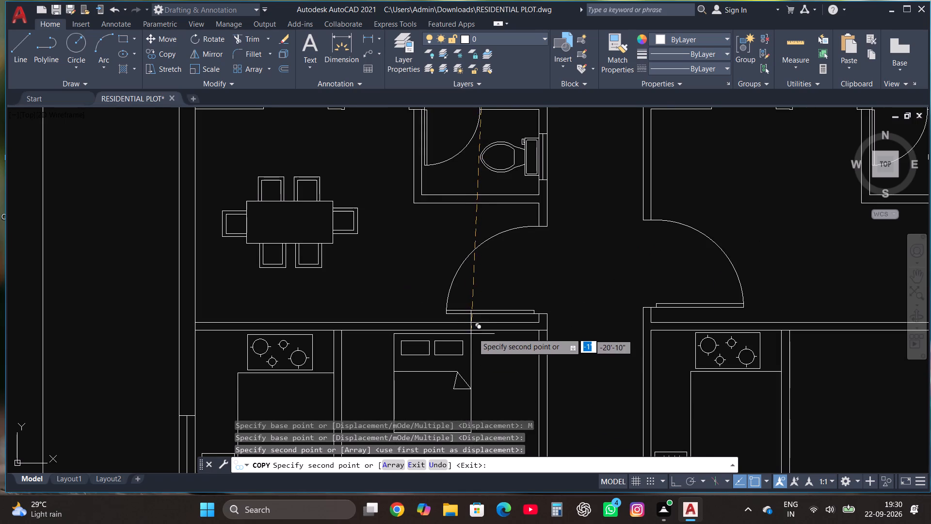
click(476, 331)
scroll(434, 300, down, 4)
scroll(515, 305, up, 3)
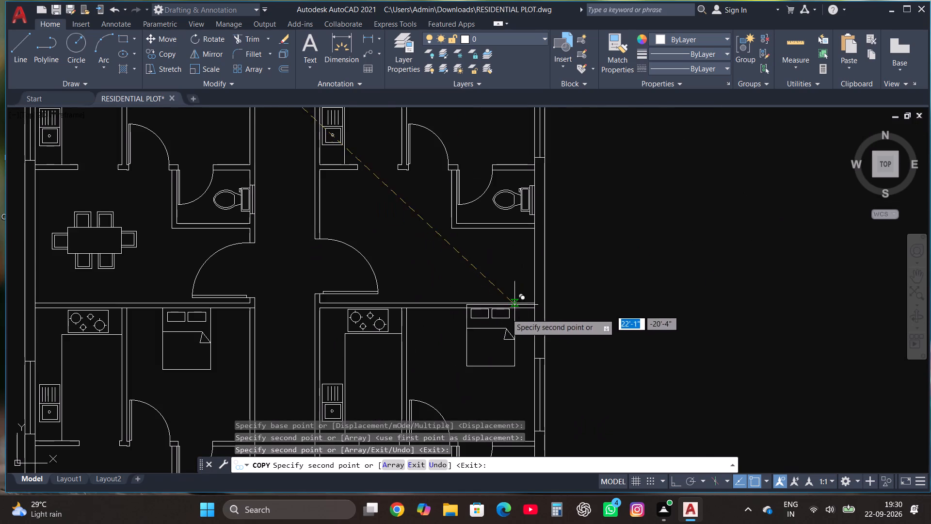
click(498, 308)
Place bed copies against the north walls of the west and east bedrooms in the third and fourth rows, finishing the copy.
scroll(504, 269, down, 4)
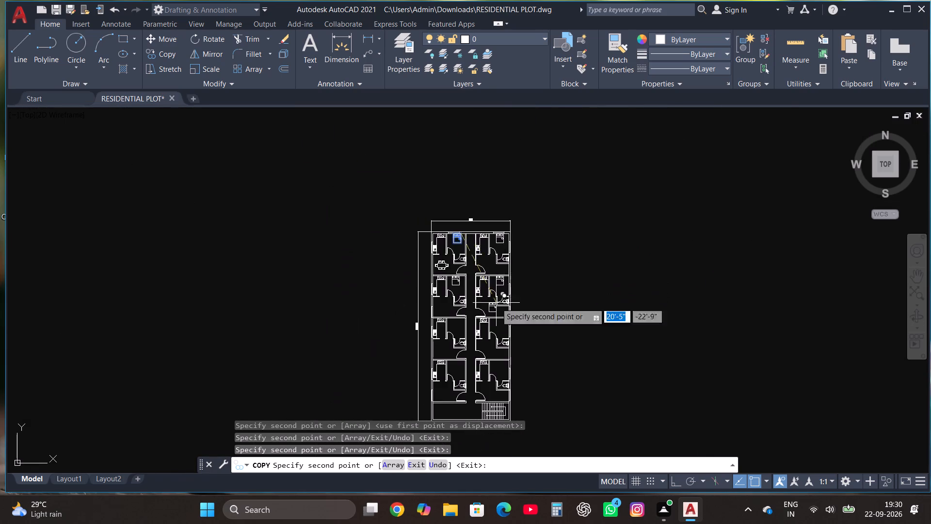
scroll(456, 323, up, 4)
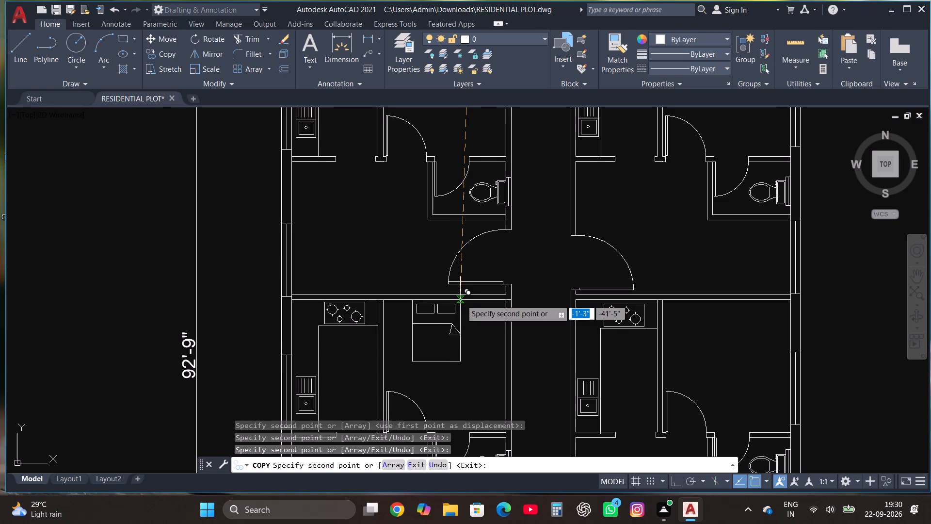
click(463, 300)
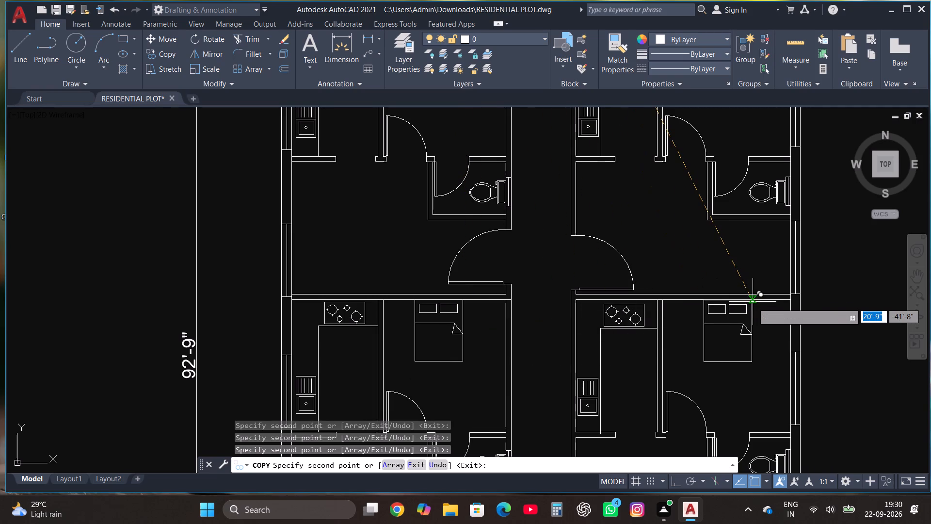
click(751, 299)
scroll(559, 197, down, 2)
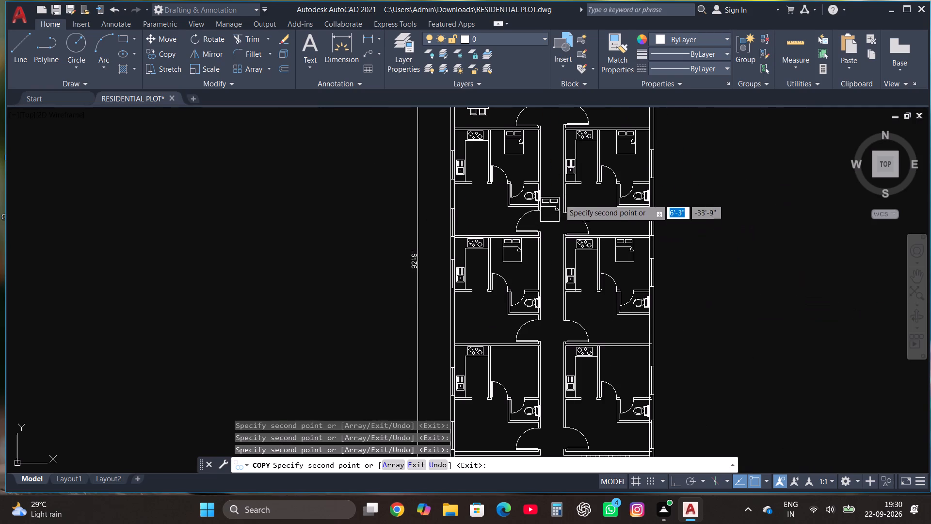
scroll(519, 357, up, 3)
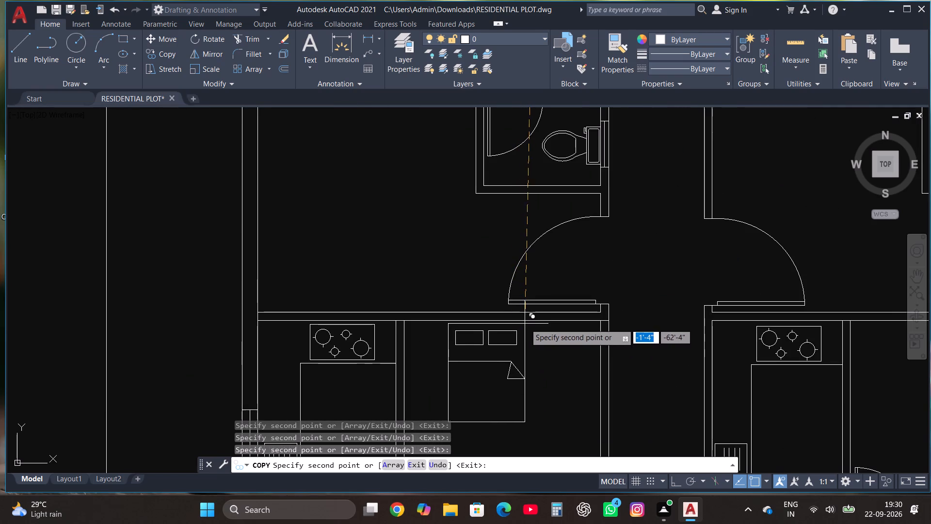
click(541, 323)
scroll(418, 325, down, 4)
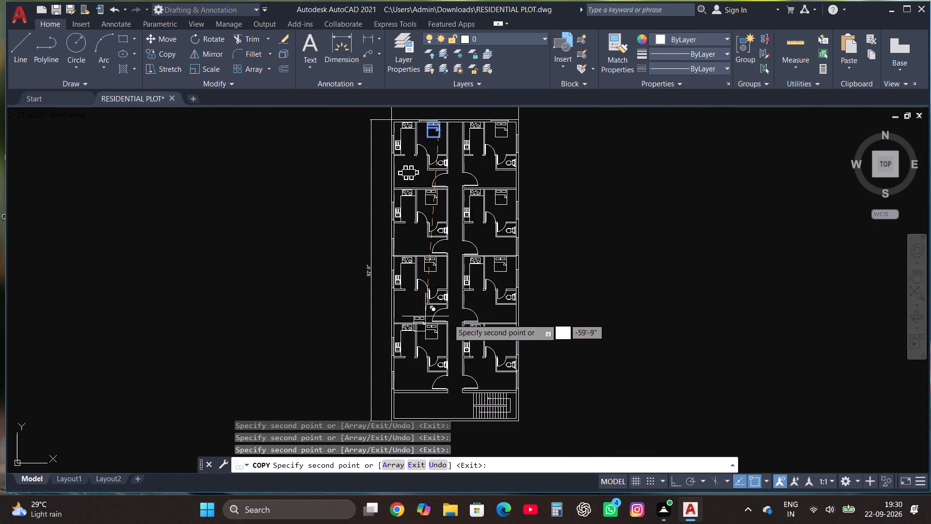
scroll(495, 351, up, 3)
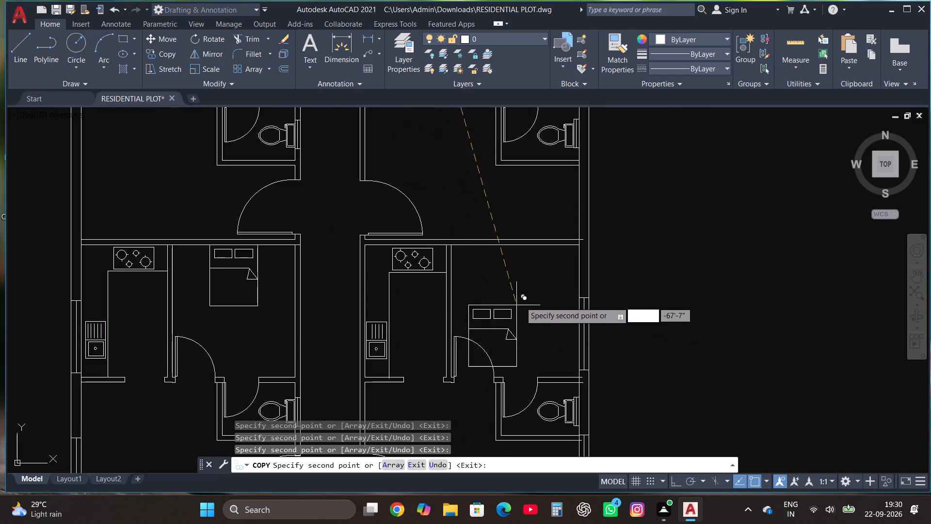
click(536, 247)
scroll(549, 282, down, 2)
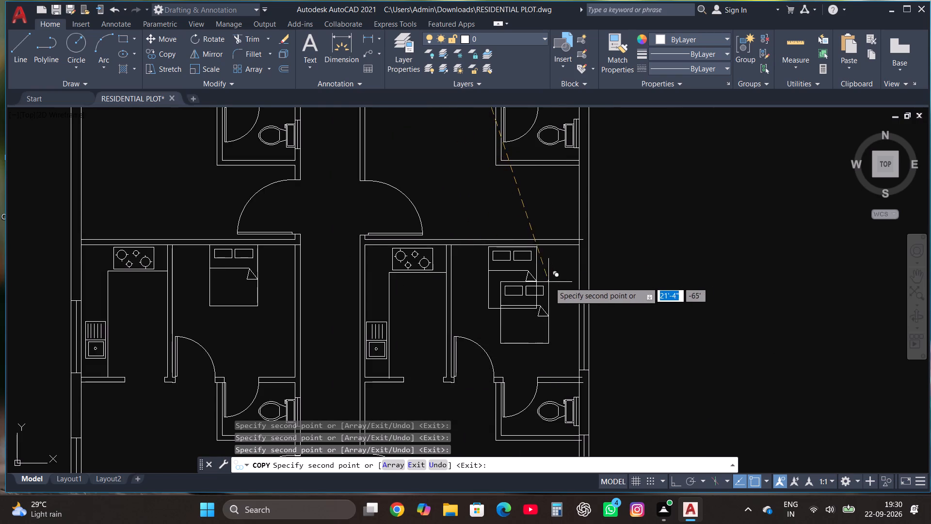
scroll(551, 282, down, 1)
key(Escape)
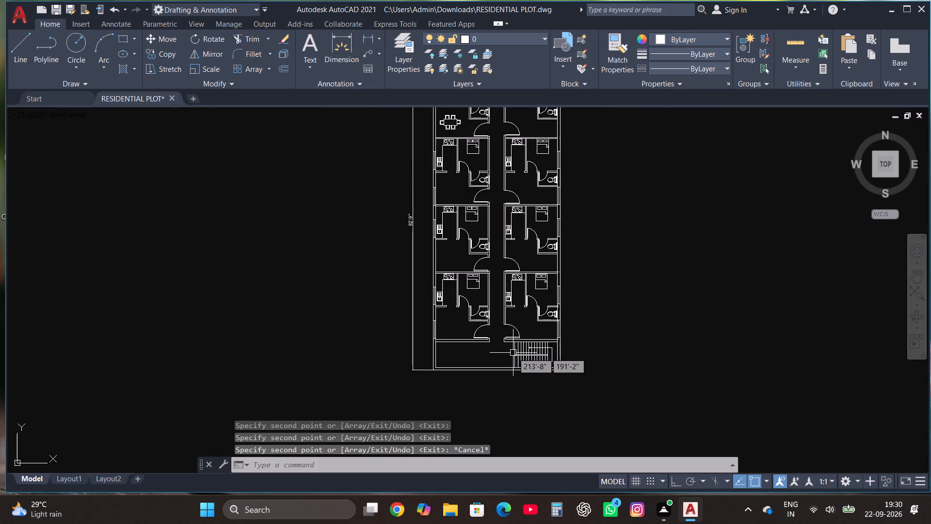
Copy the northwest unit's six-chair dining set in Multiple mode, placing one copy below the toilet in the top-row east unit.
scroll(502, 368, down, 2)
scroll(501, 251, up, 2)
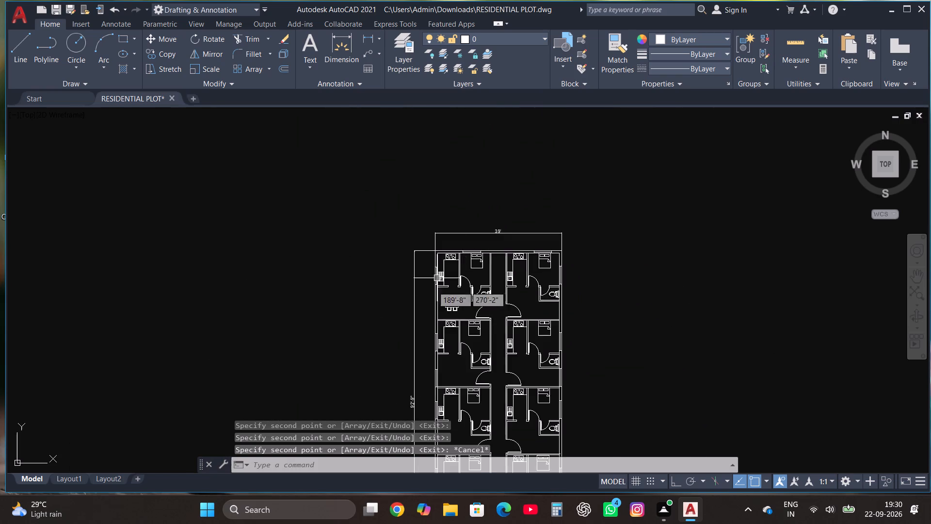
scroll(442, 306, up, 2)
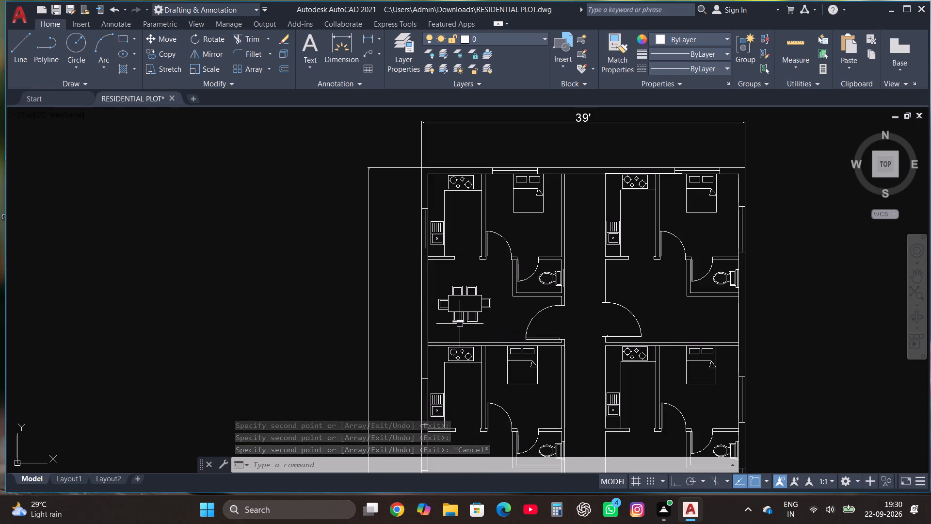
click(434, 330)
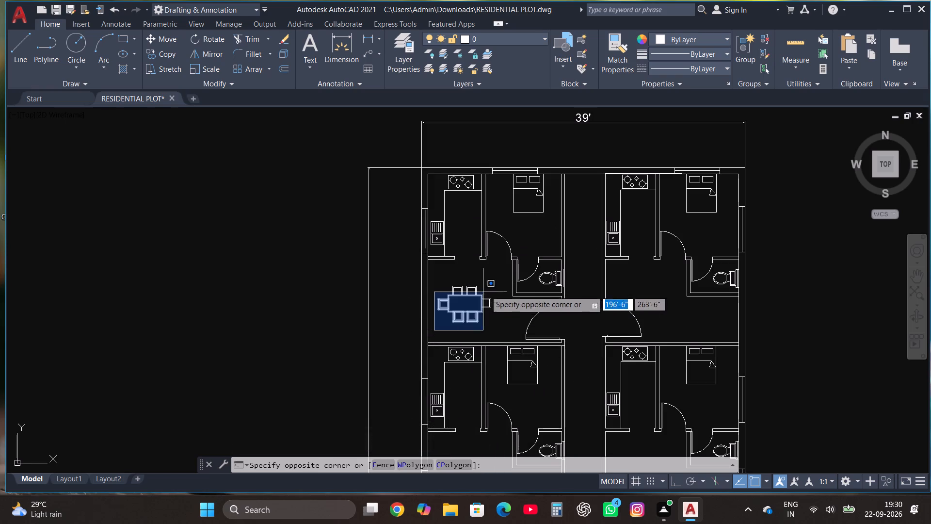
click(495, 278)
click(171, 58)
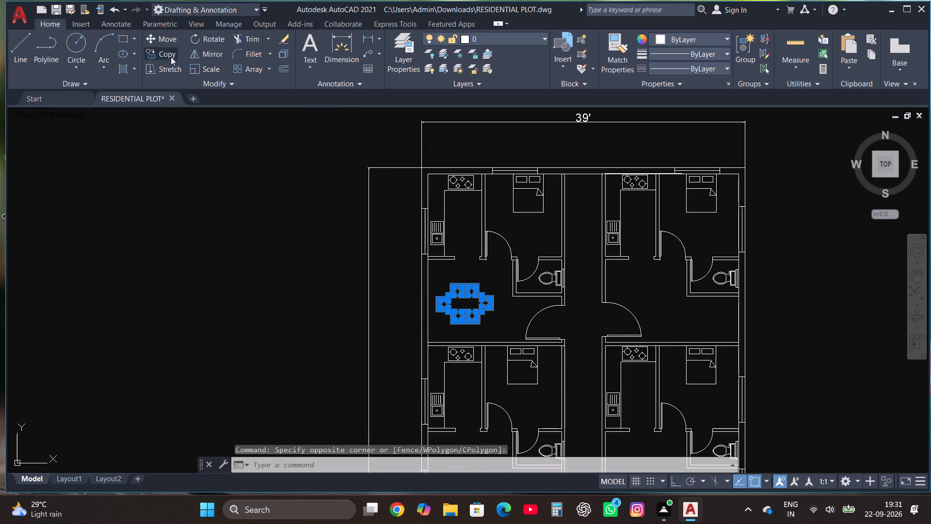
click(466, 462)
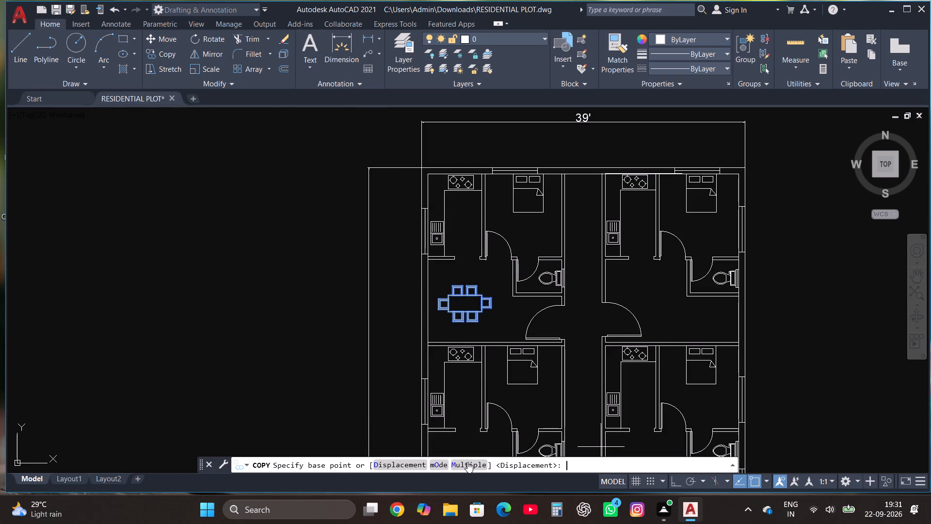
click(471, 300)
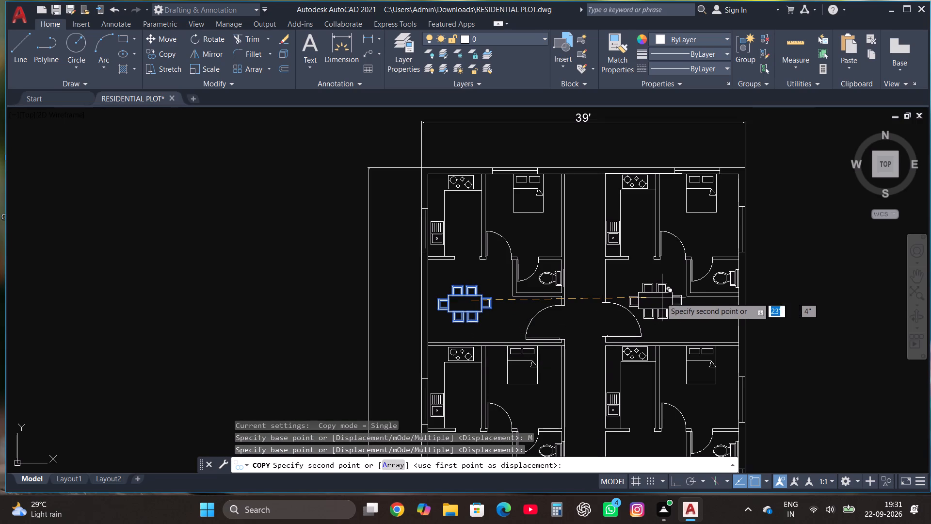
click(688, 315)
Place dining set copies below the toilets in the second-, third- and fourth-row east units.
scroll(658, 279, down, 2)
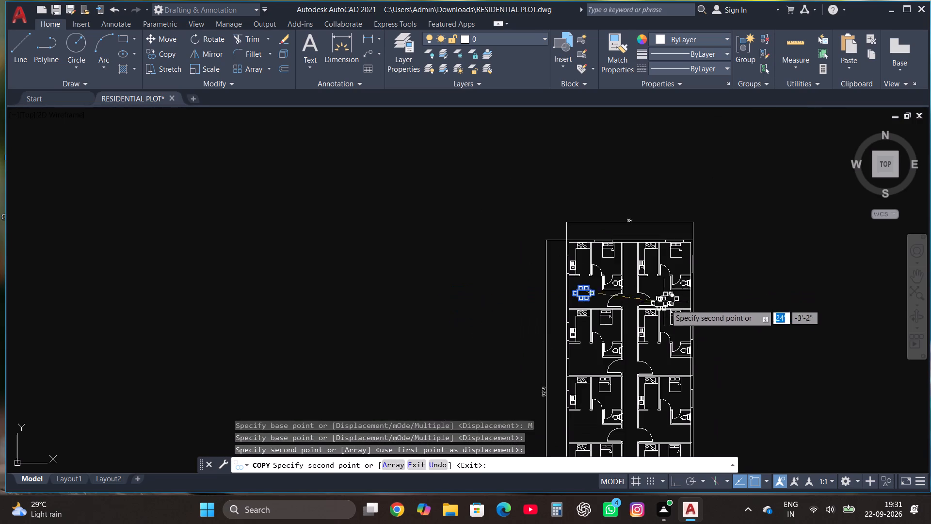
scroll(678, 360, up, 3)
click(663, 385)
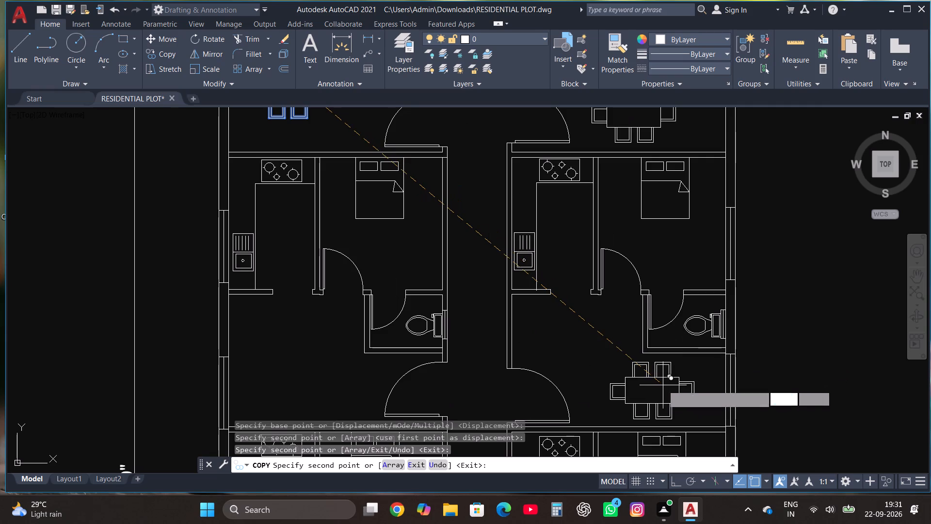
scroll(630, 294, down, 3)
scroll(639, 395, up, 3)
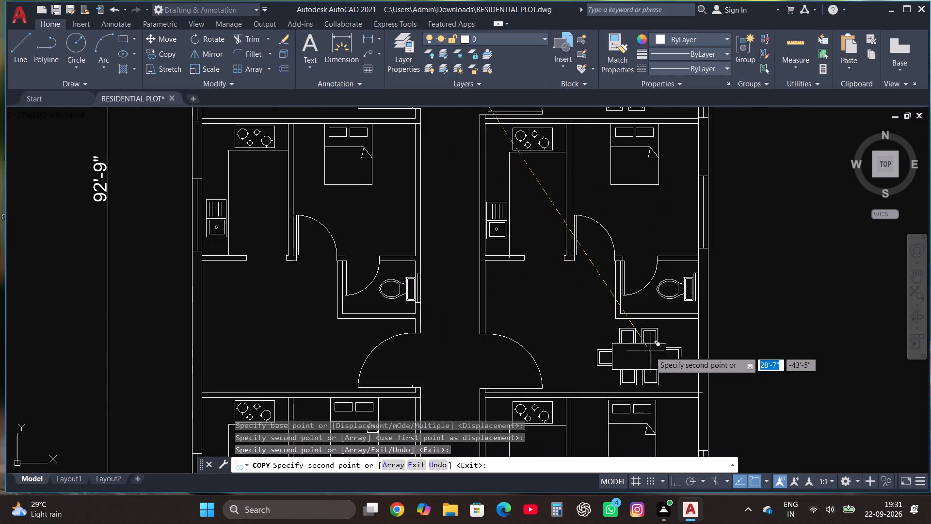
click(638, 352)
scroll(577, 208, down, 3)
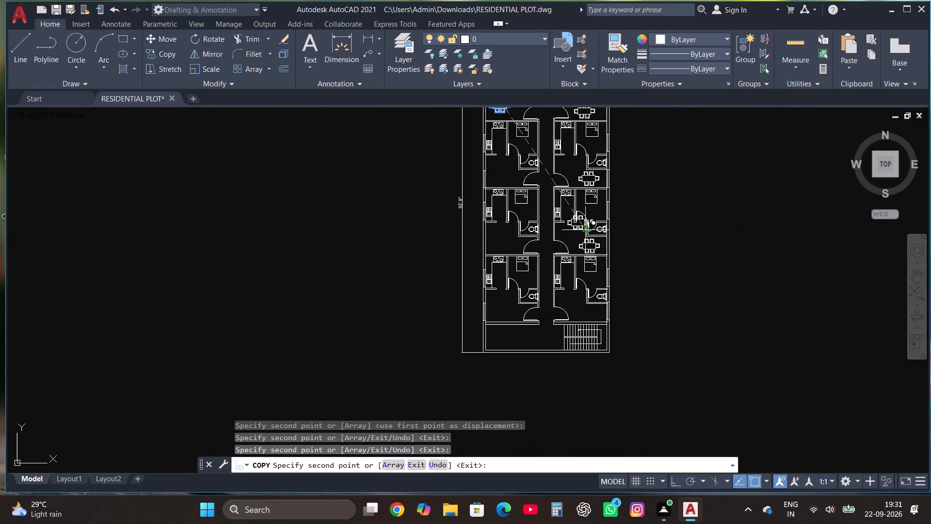
scroll(600, 299, up, 3)
click(578, 346)
Place dining set copies in the living areas of the second-, third- and fourth-row west units and finish the copy.
scroll(579, 347, down, 2)
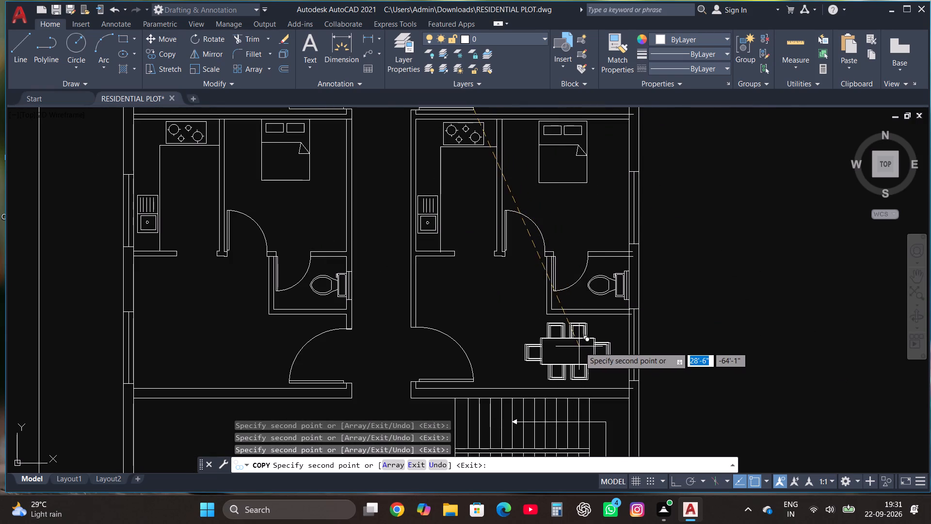
scroll(552, 344, down, 1)
scroll(493, 222, up, 2)
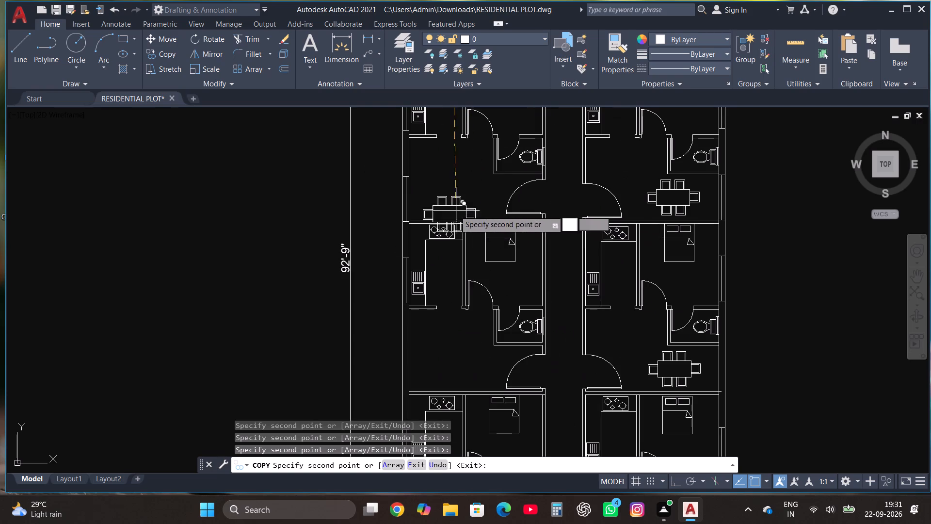
click(448, 177)
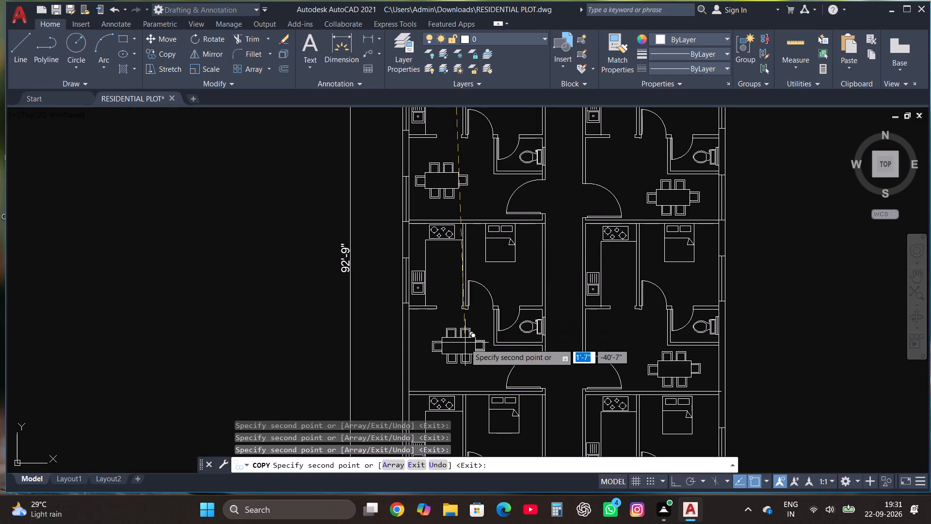
click(450, 349)
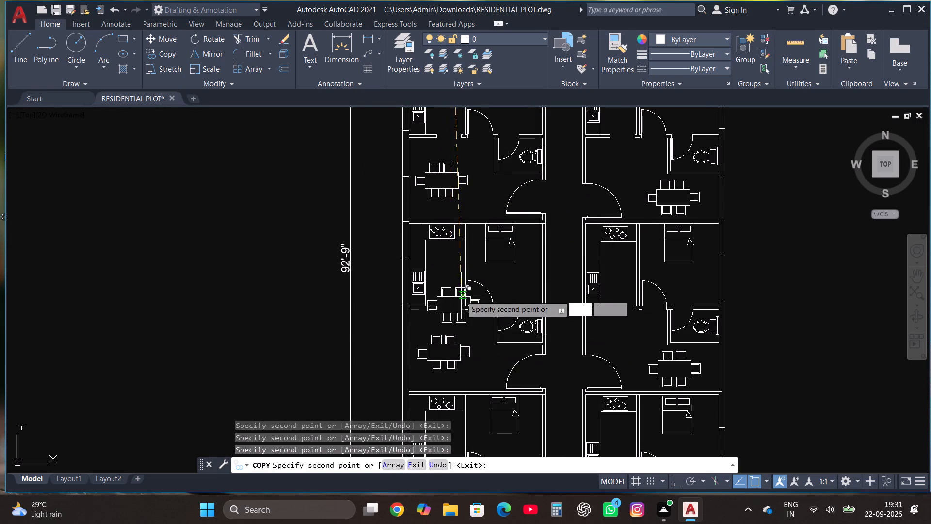
scroll(461, 295, down, 2)
scroll(453, 398, up, 3)
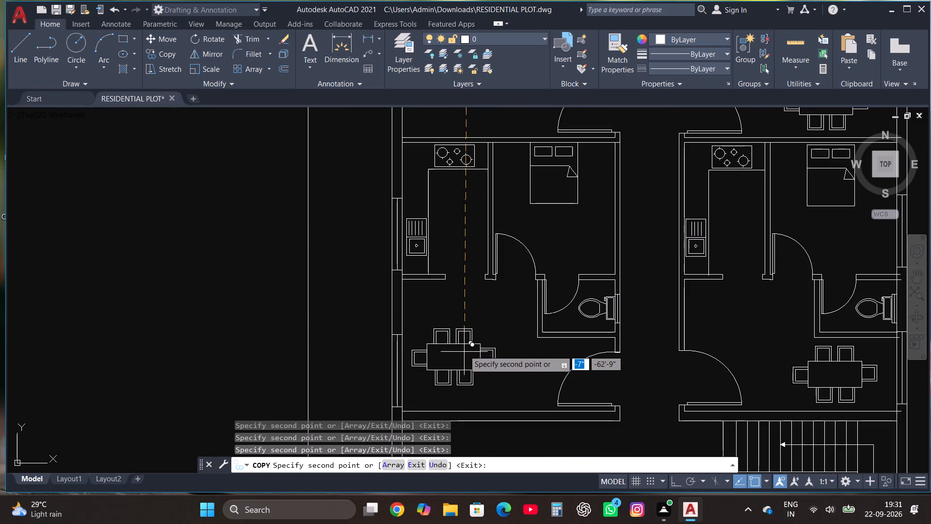
click(463, 349)
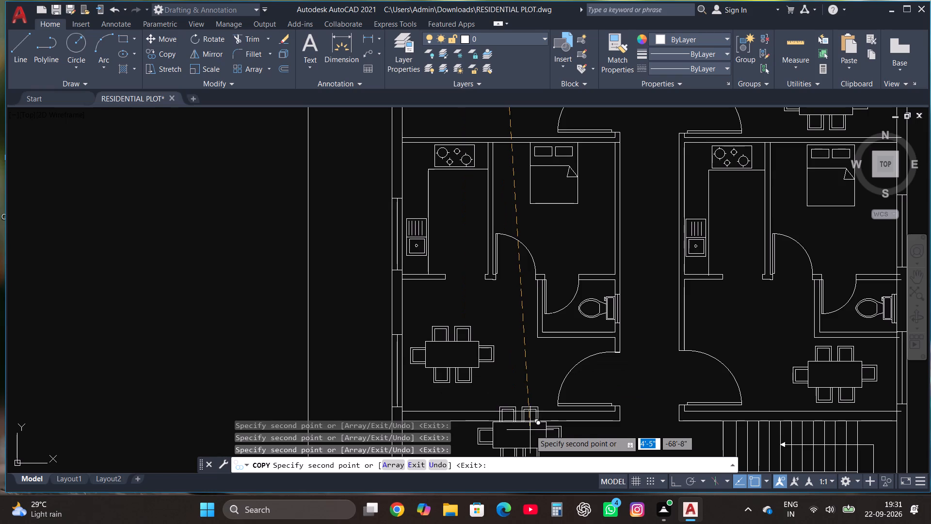
key(Escape)
Add a two-line multiline text label in the northwest unit's kitchen reading KITCHEN and 6'6"*10'.
scroll(559, 389, down, 3)
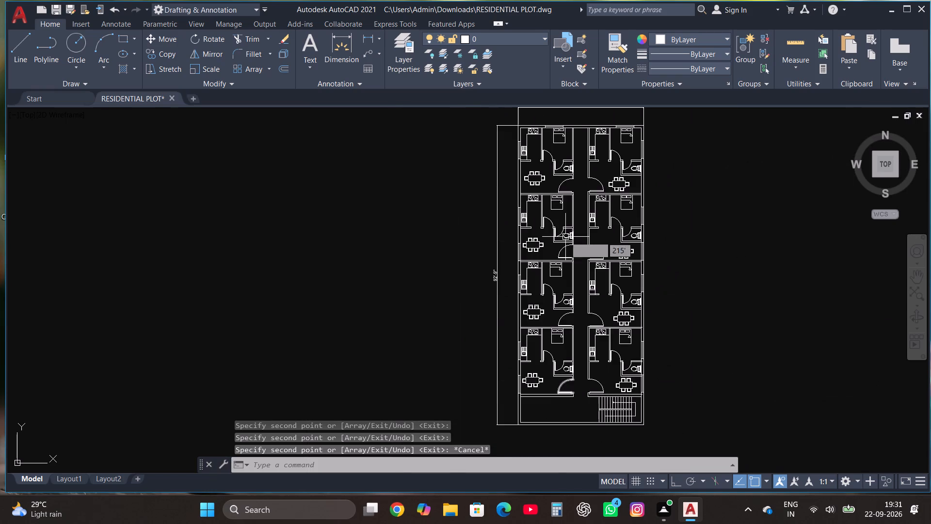
scroll(538, 315, down, 2)
scroll(542, 227, up, 2)
scroll(559, 292, up, 3)
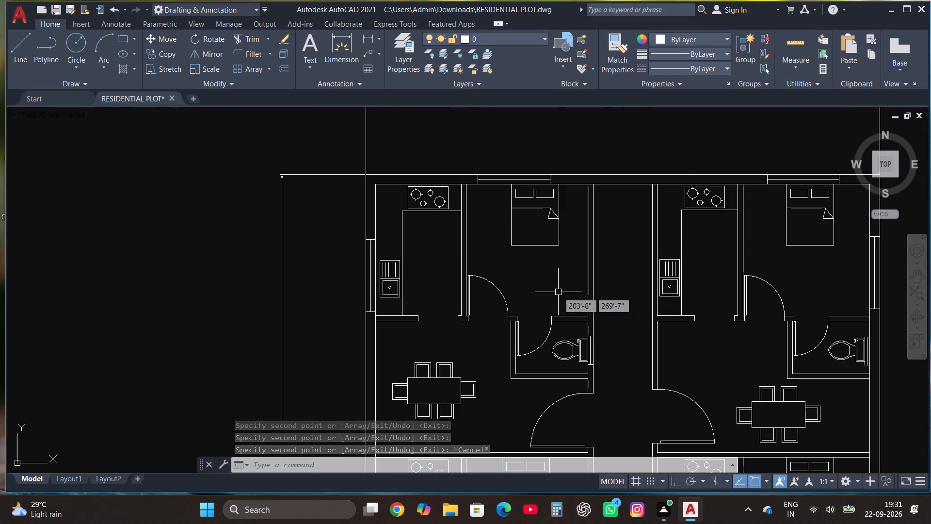
scroll(435, 220, up, 1)
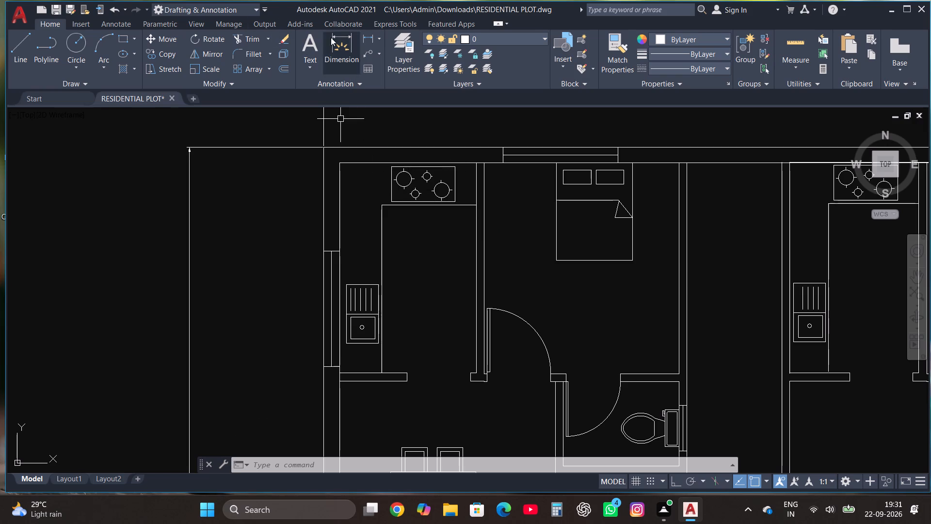
click(307, 43)
click(396, 293)
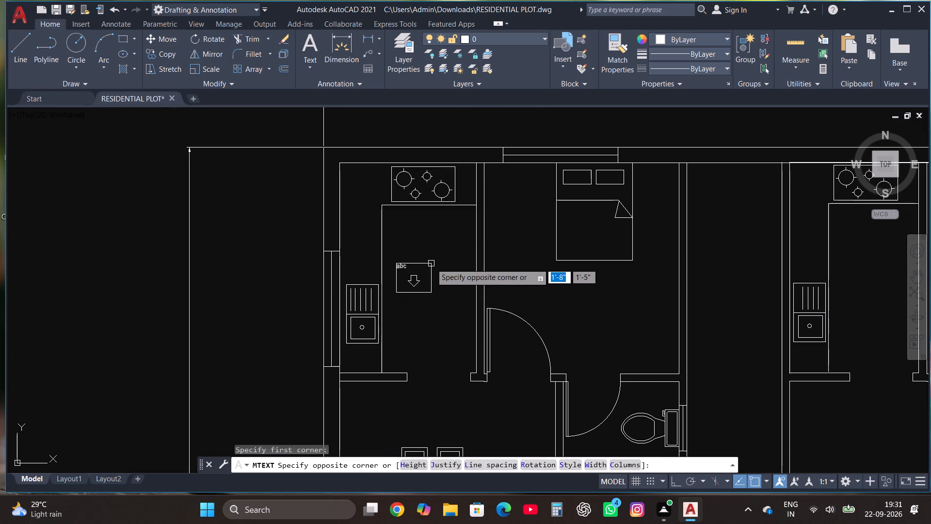
click(431, 263)
text(KITCHEN)
key(Return)
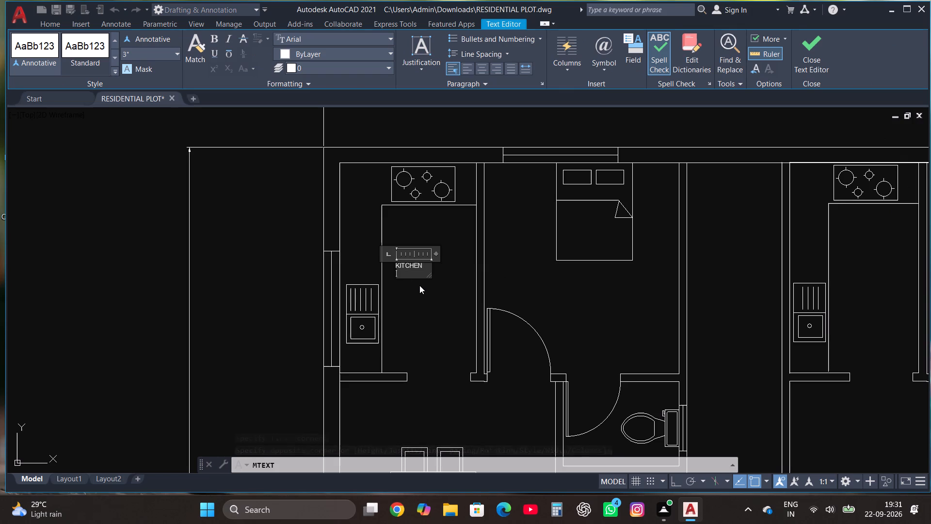
text(6'6"*)
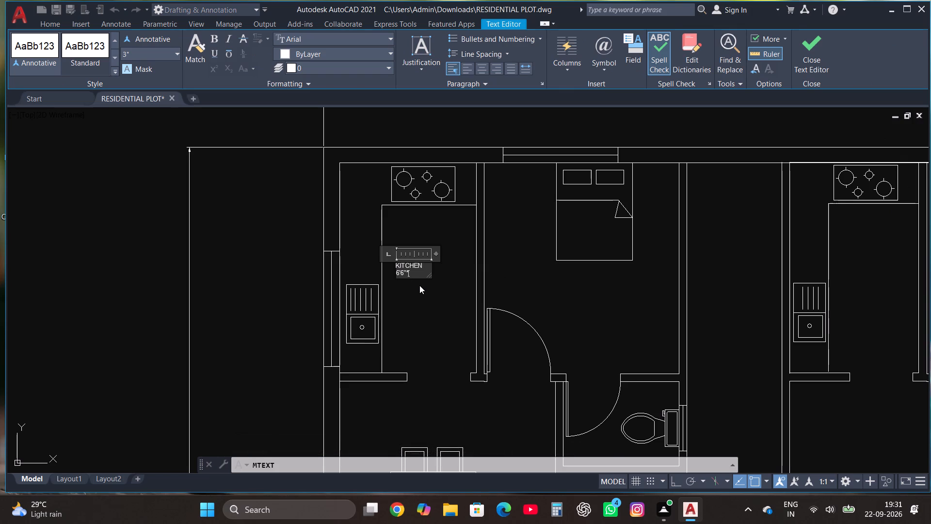
text(10')
click(821, 41)
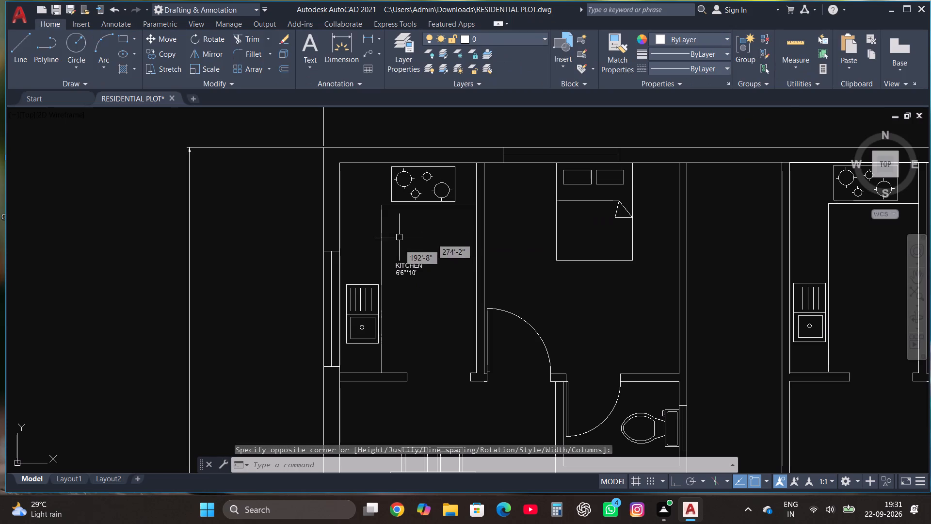
Scale up the northwest unit's KITCHEN label about a base point on its text so it nearly spans the clear floor width.
click(403, 262)
click(204, 71)
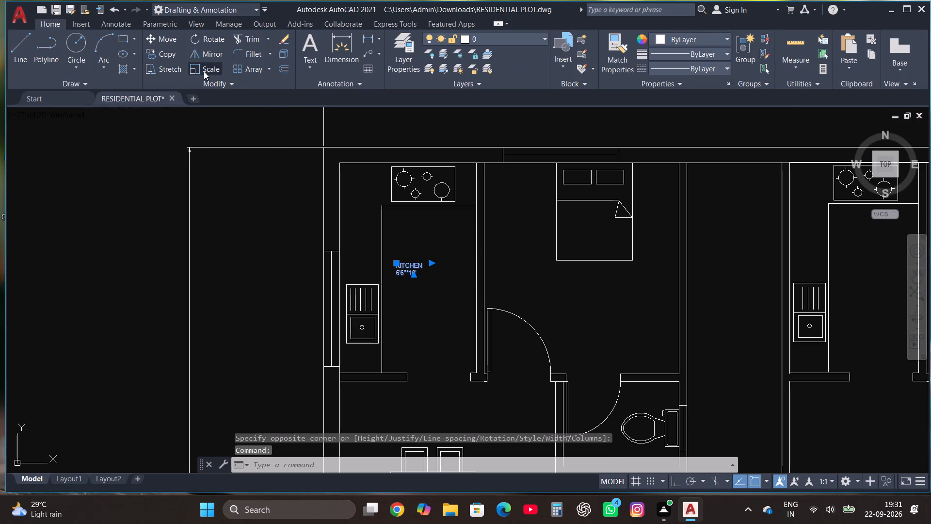
click(411, 266)
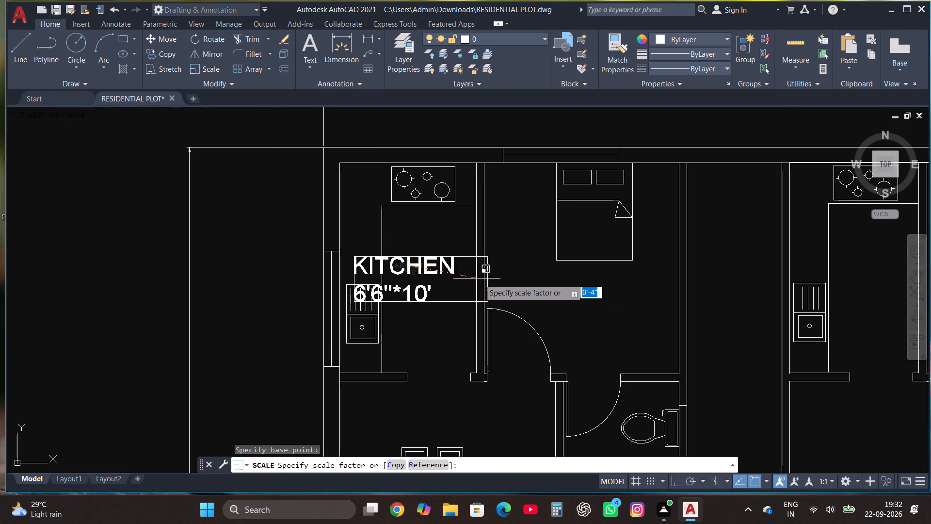
click(443, 267)
Move the enlarged KITCHEN label to the middle of the clear floor area beside the sink in the northwest unit.
click(419, 265)
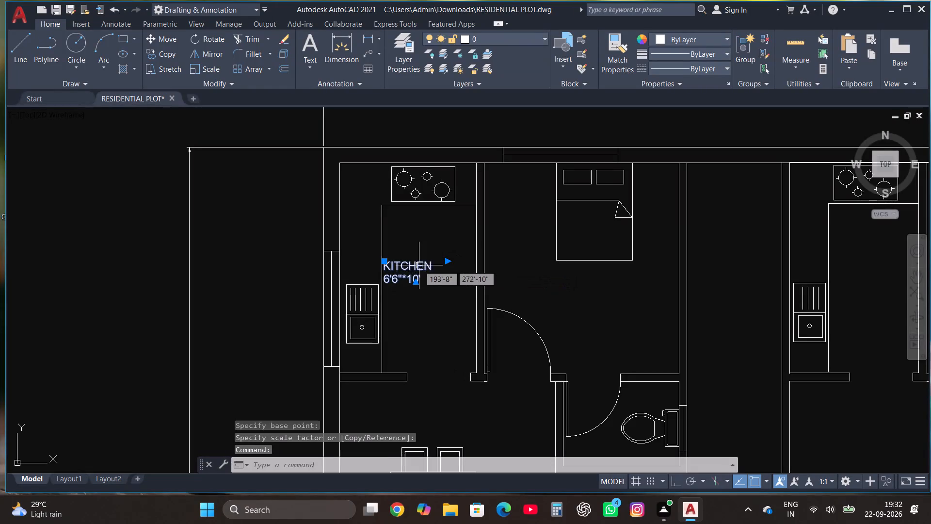
click(166, 35)
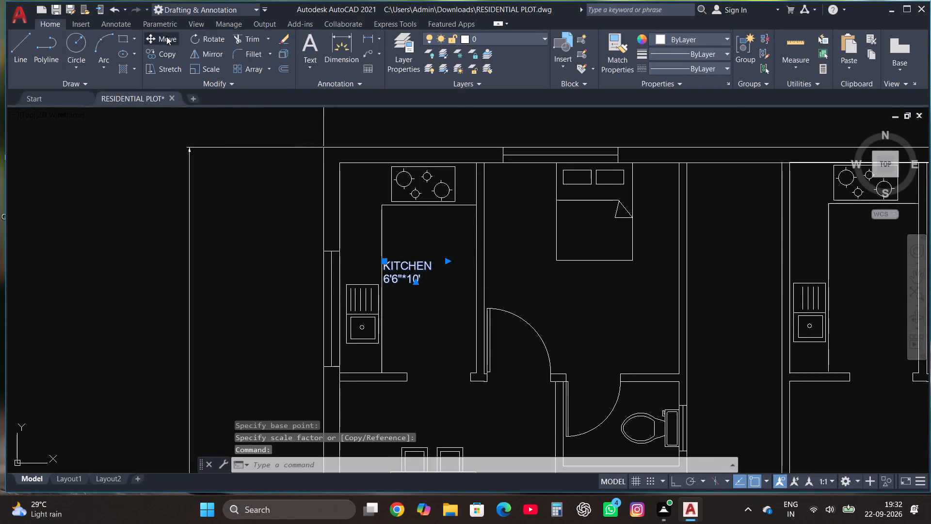
click(404, 269)
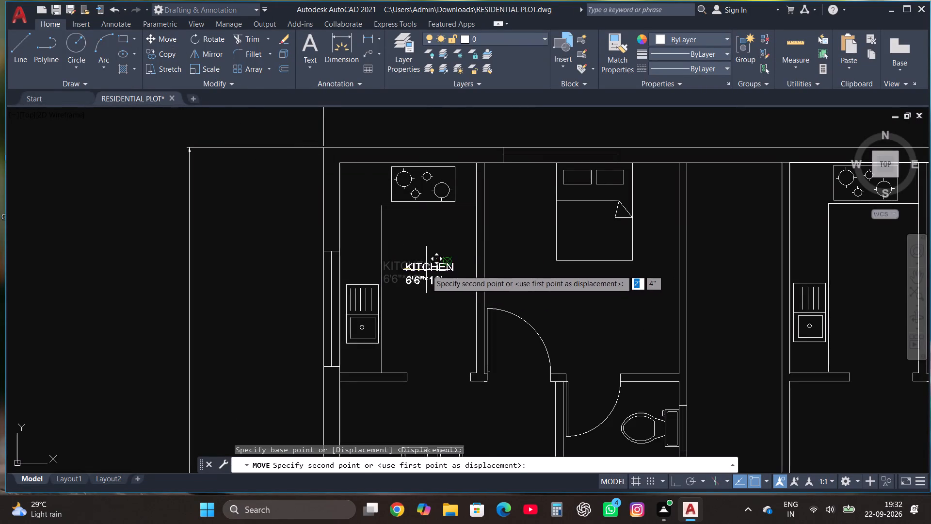
click(426, 271)
click(458, 275)
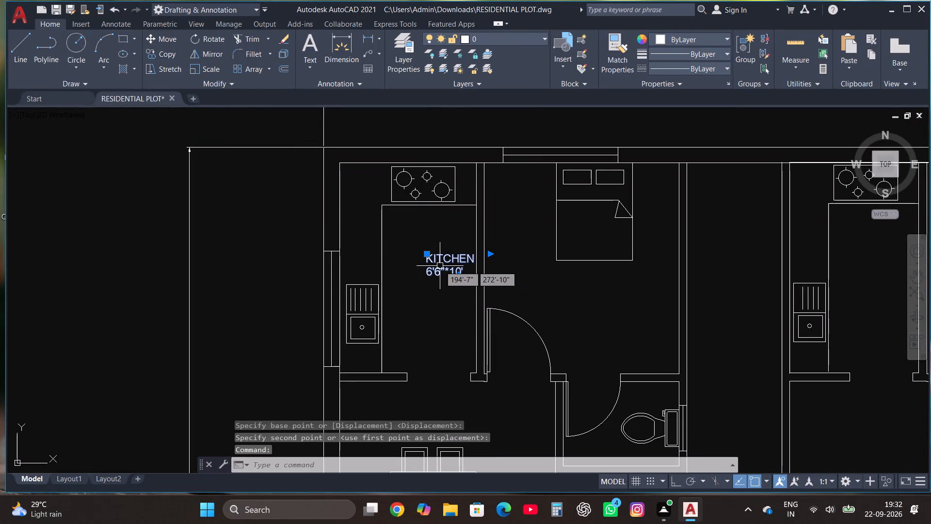
key(F8)
key(F8)
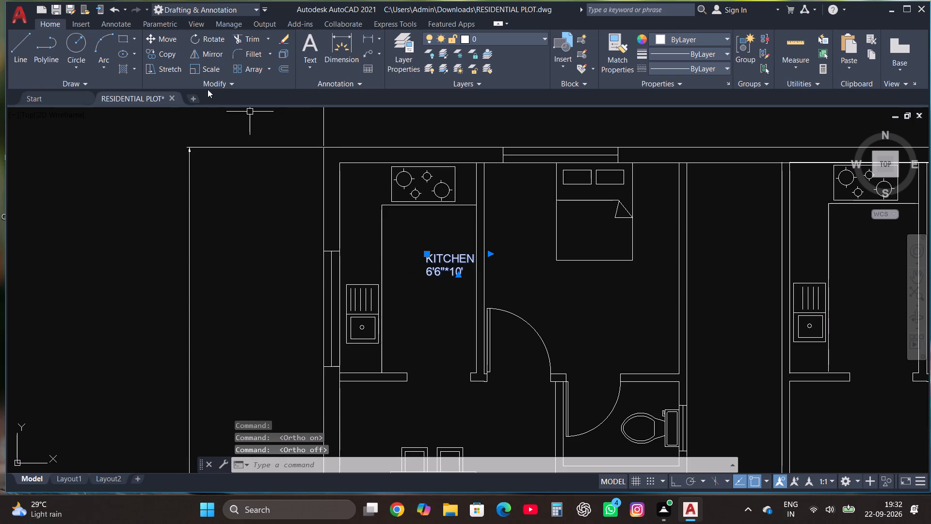
click(165, 32)
click(431, 265)
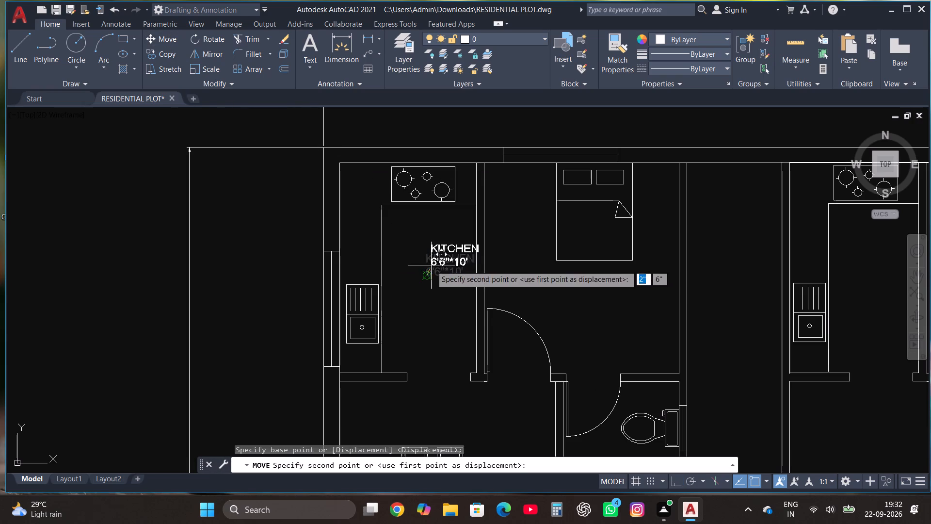
click(407, 299)
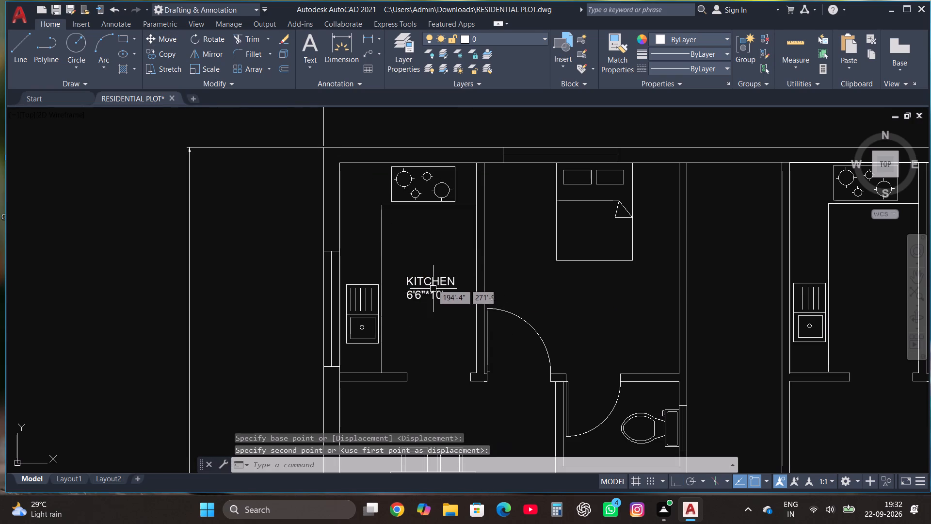
Copy the KITCHEN label in Multiple mode into the top-row east kitchen and both second-row kitchens.
click(431, 283)
click(157, 55)
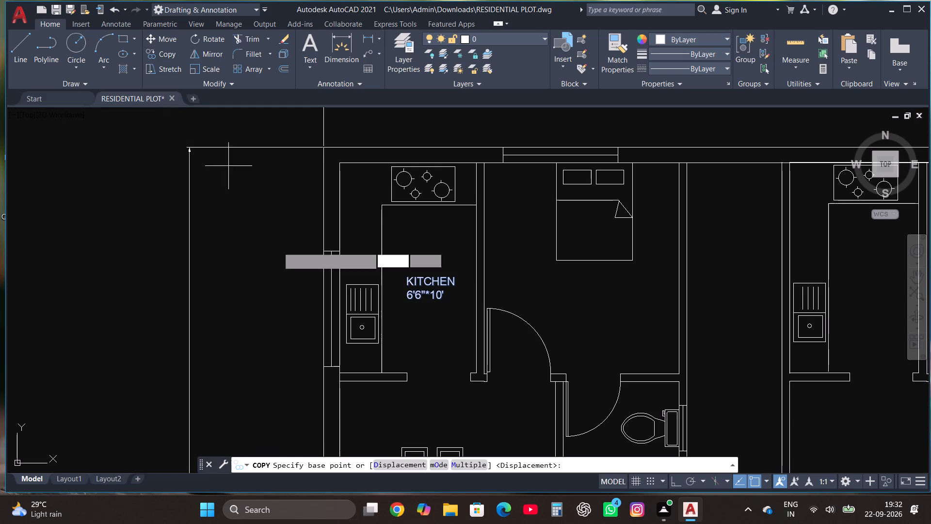
click(469, 469)
click(422, 289)
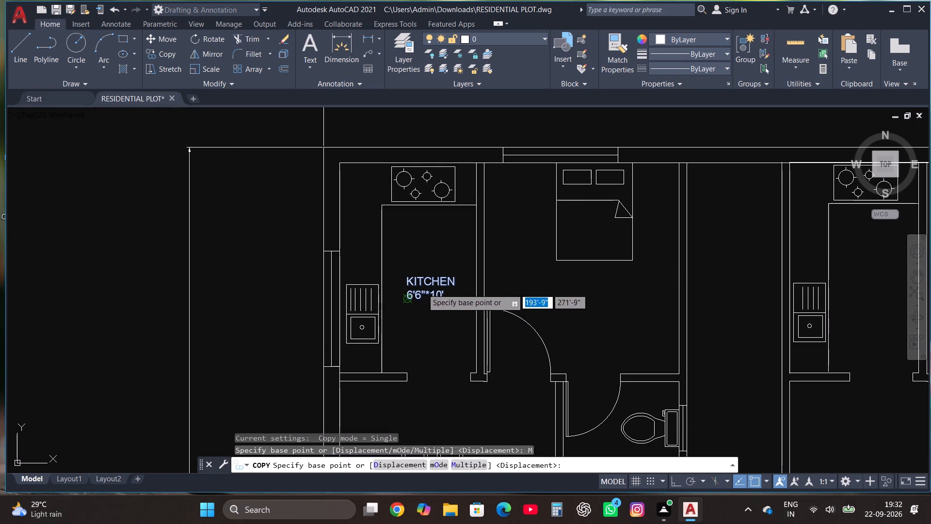
scroll(422, 289, down, 1)
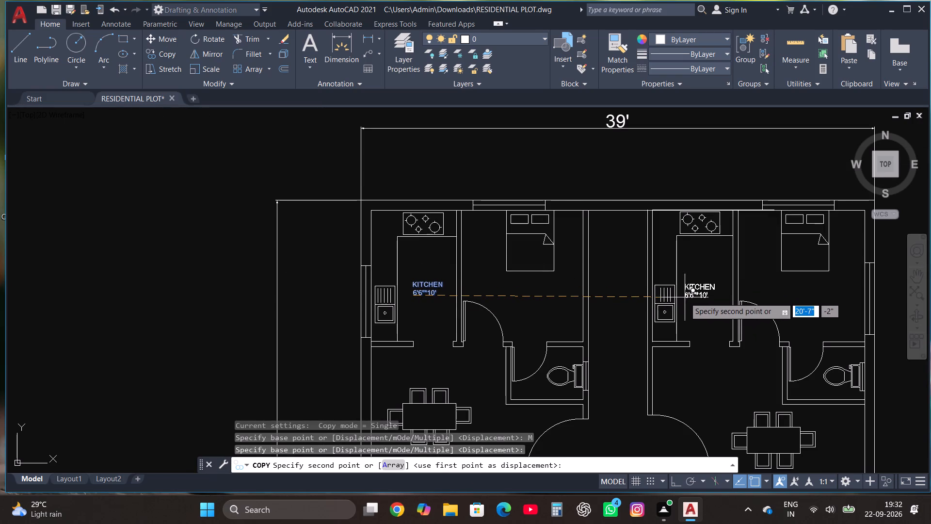
click(685, 297)
scroll(620, 224, down, 2)
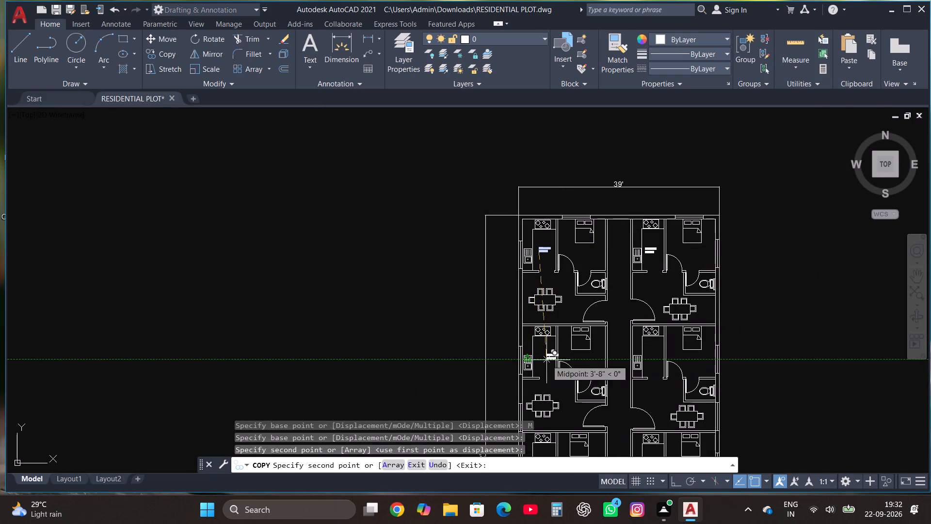
scroll(547, 360, up, 2)
click(525, 360)
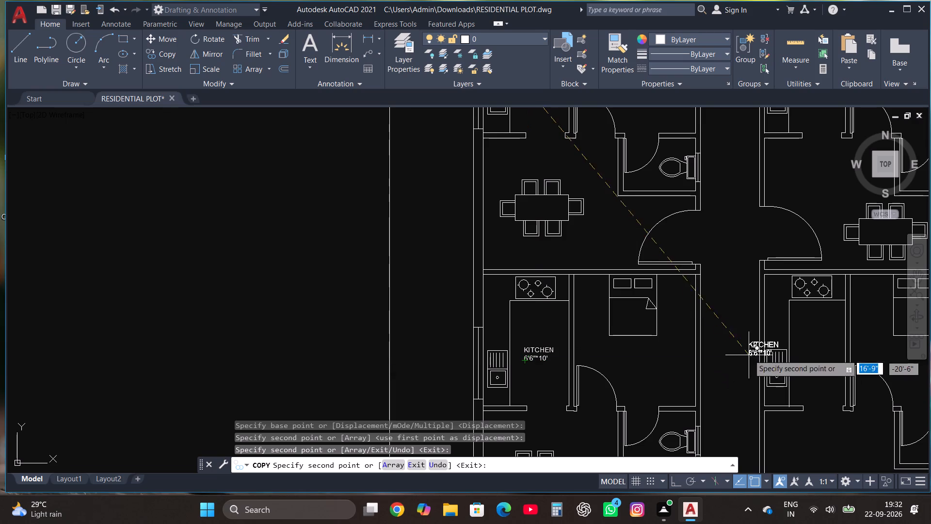
click(802, 359)
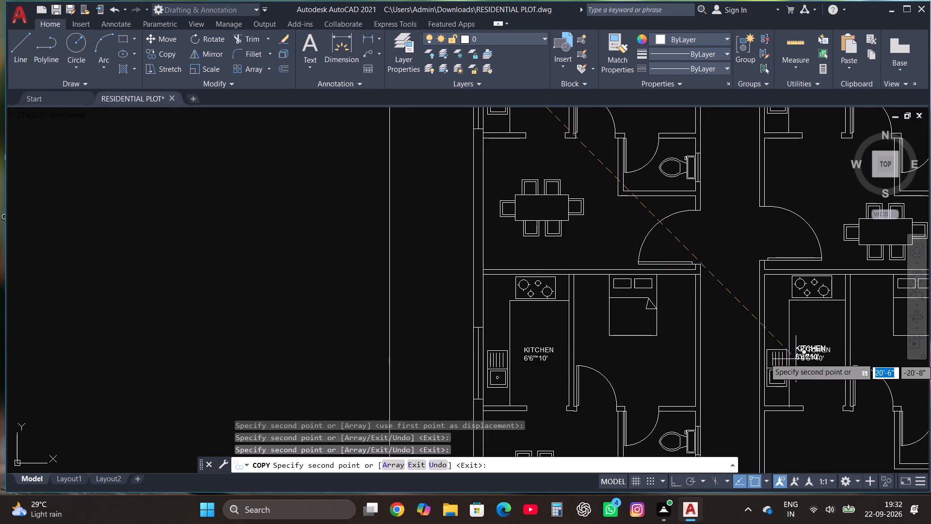
Place KITCHEN label copies in the west and east kitchens of the third and fourth rows and finish the copy.
scroll(621, 270, down, 2)
scroll(588, 442, up, 2)
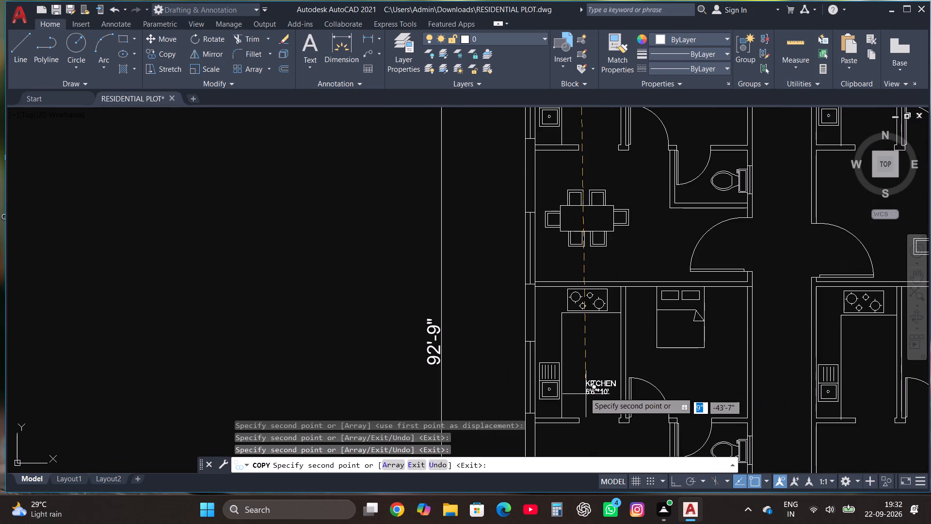
click(580, 374)
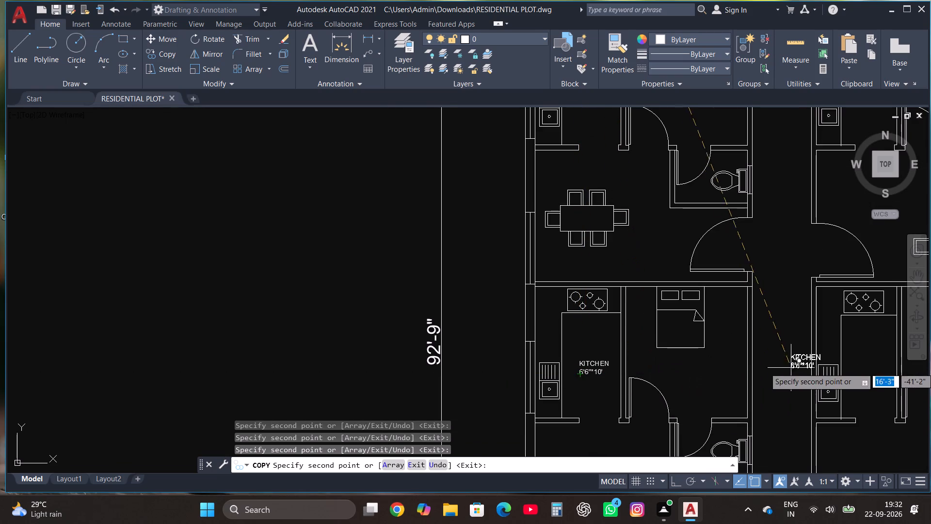
click(854, 373)
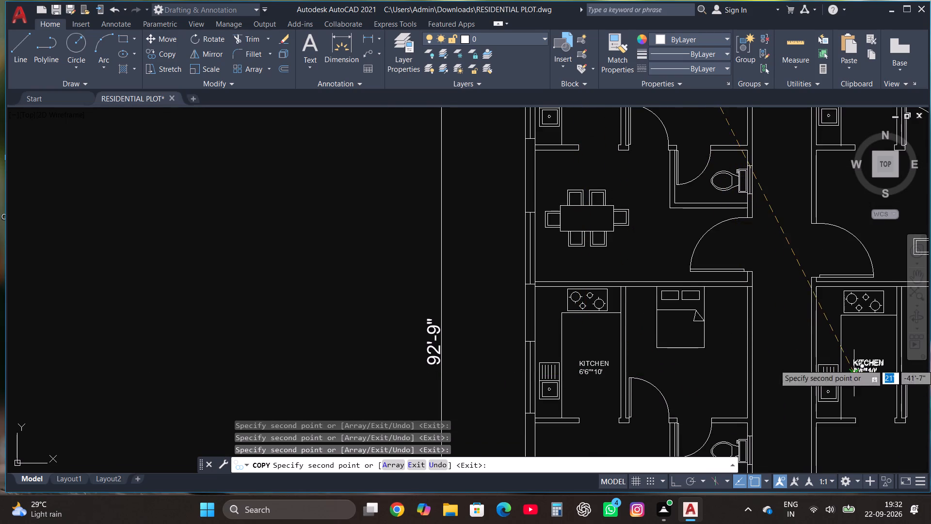
scroll(641, 316, down, 3)
scroll(622, 403, up, 3)
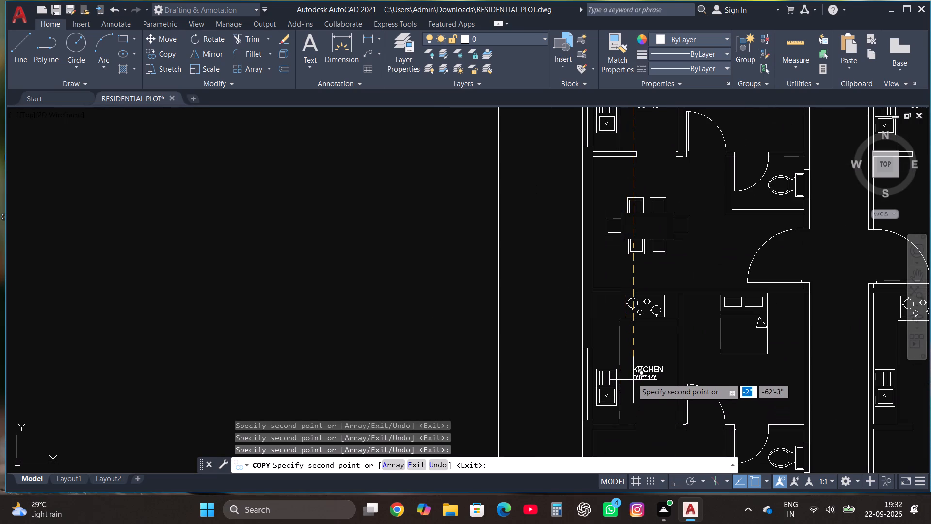
click(629, 377)
scroll(629, 377, down, 2)
scroll(736, 375, up, 3)
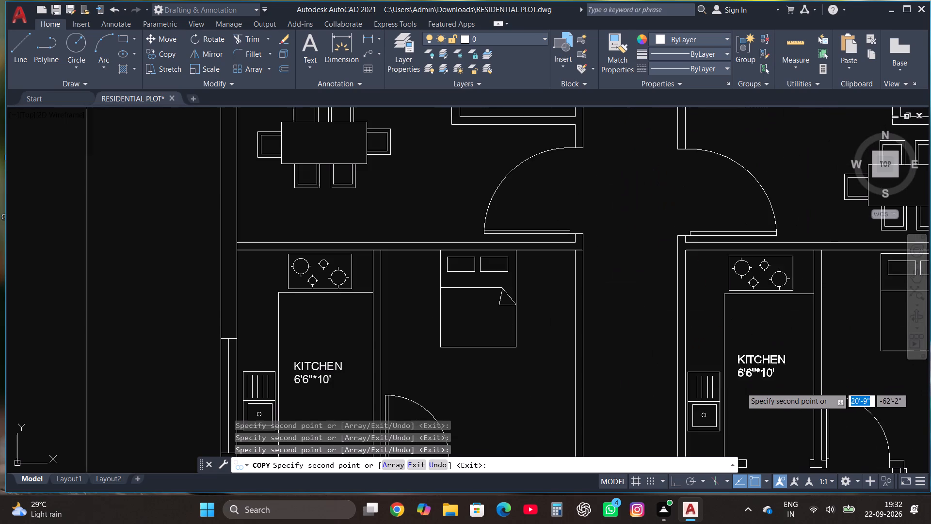
click(742, 389)
key(Escape)
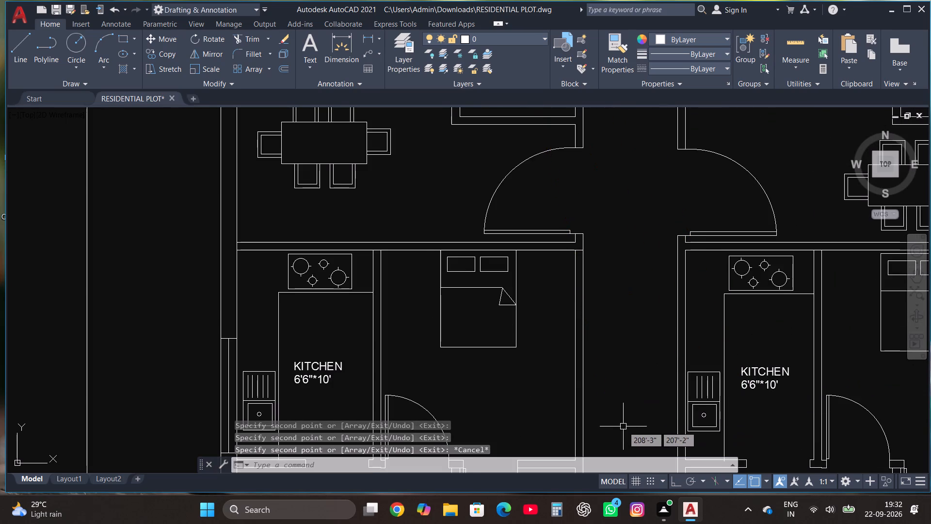
Copy the northwest unit's KITCHEN label into the adjoining bedroom, just below the bed.
scroll(624, 427, down, 4)
scroll(610, 194, up, 3)
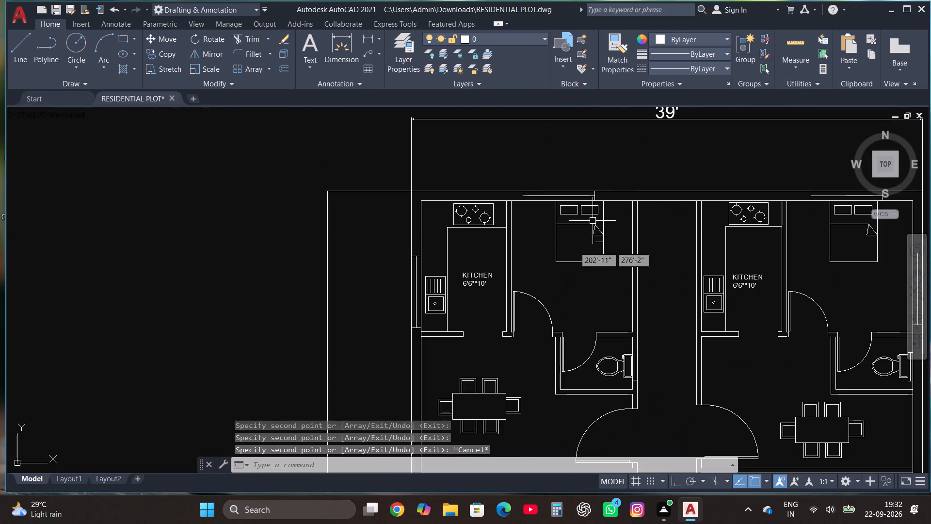
click(475, 287)
click(159, 52)
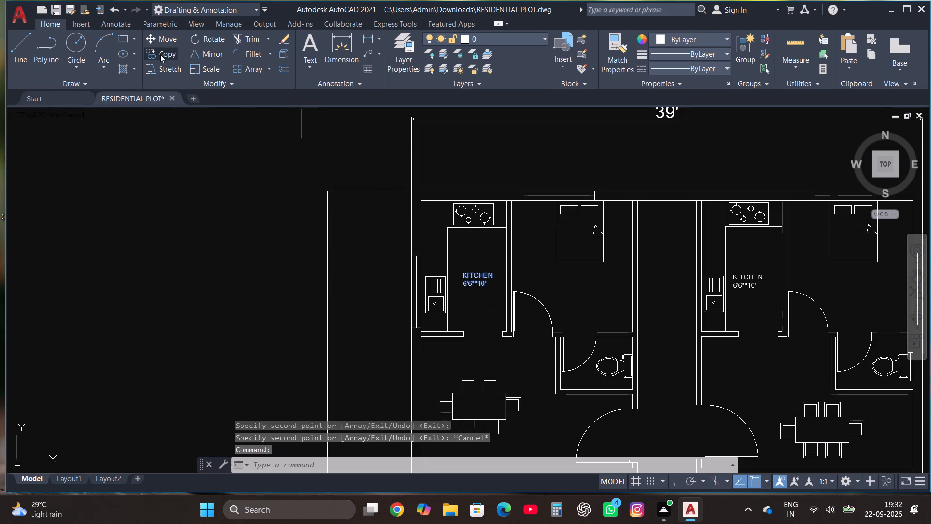
click(472, 285)
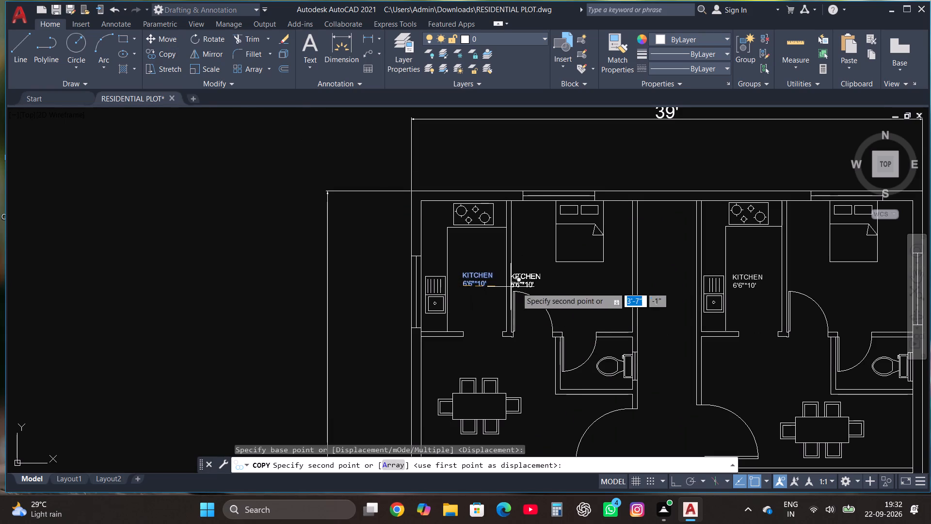
click(562, 295)
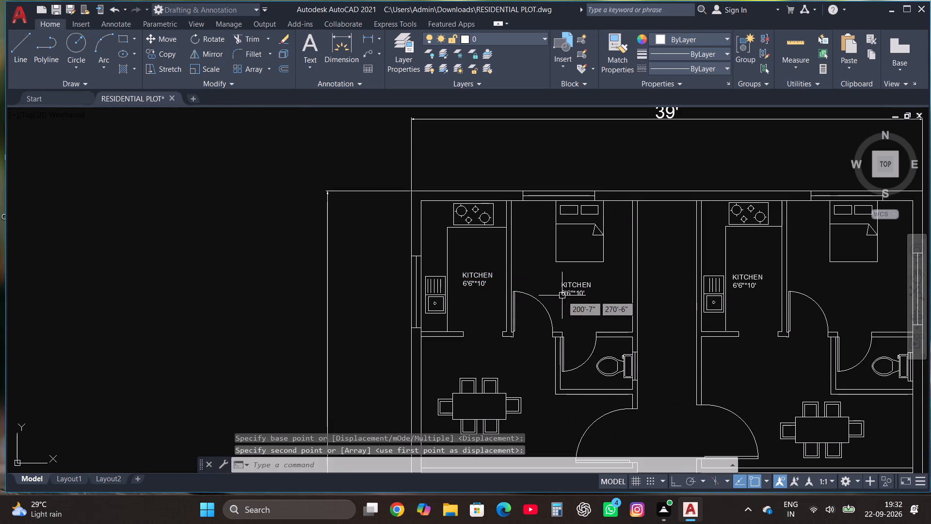
Replace the text of the label copied into the northwest bedroom with two lines reading BEDROOM and 9'3"*10'.
click(564, 287)
right_click(564, 287)
click(586, 199)
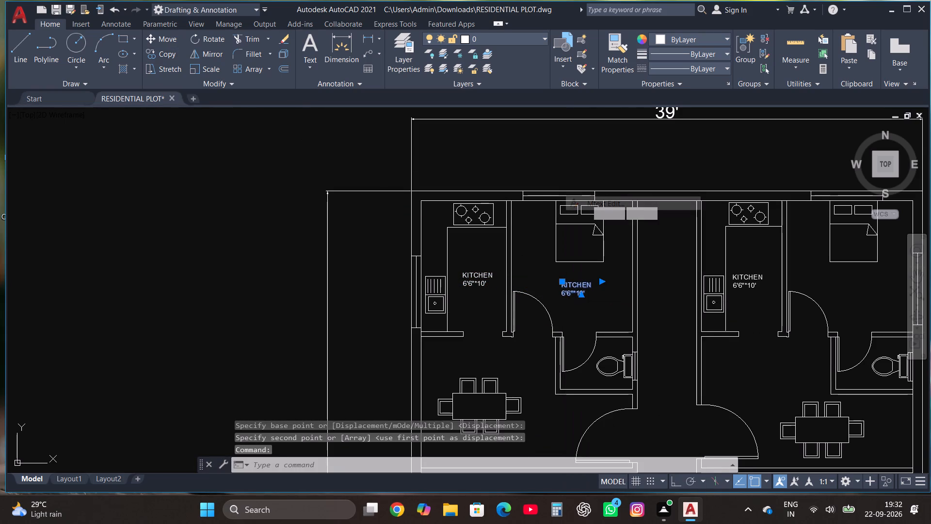
click(589, 296)
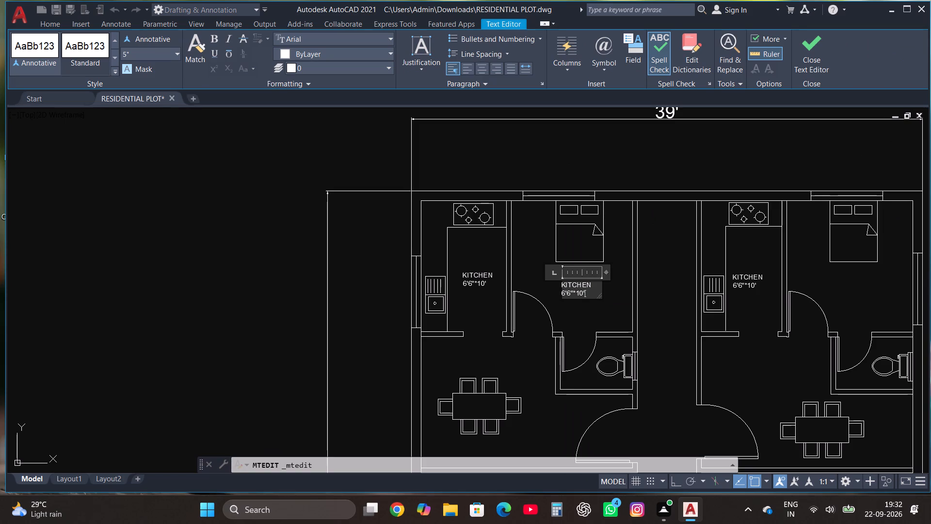
key(BackSpace)
key(BackSpace)
key(BackSpace)
key(BackSpace)
key(BackSpace)
key(BackSpace)
key(BackSpace)
key(BackSpace)
key(BackSpace)
key(BackSpace)
key(BackSpace)
key(BackSpace)
key(BackSpace)
key(BackSpace)
key(BackSpace)
key(BackSpace)
key(BackSpace)
key(BackSpace)
key(BackSpace)
key(BackSpace)
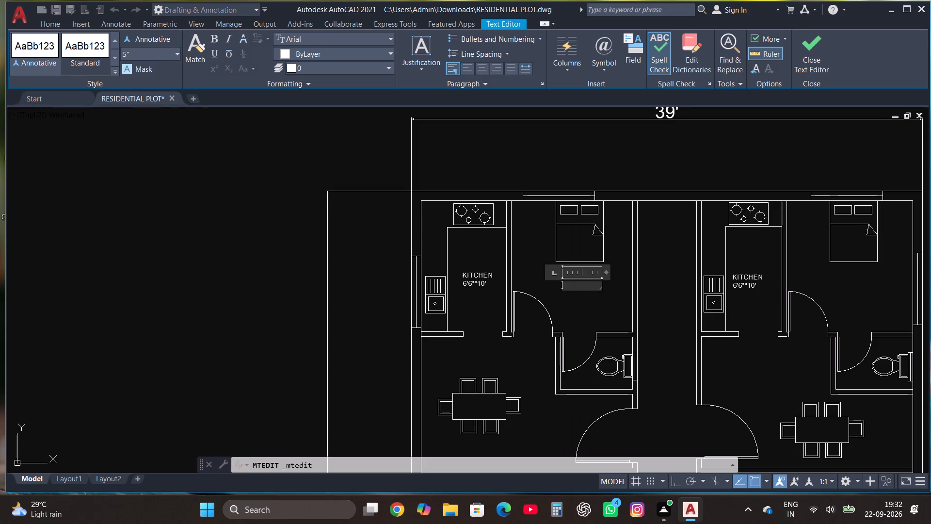
text(BEDROOM)
key(Return)
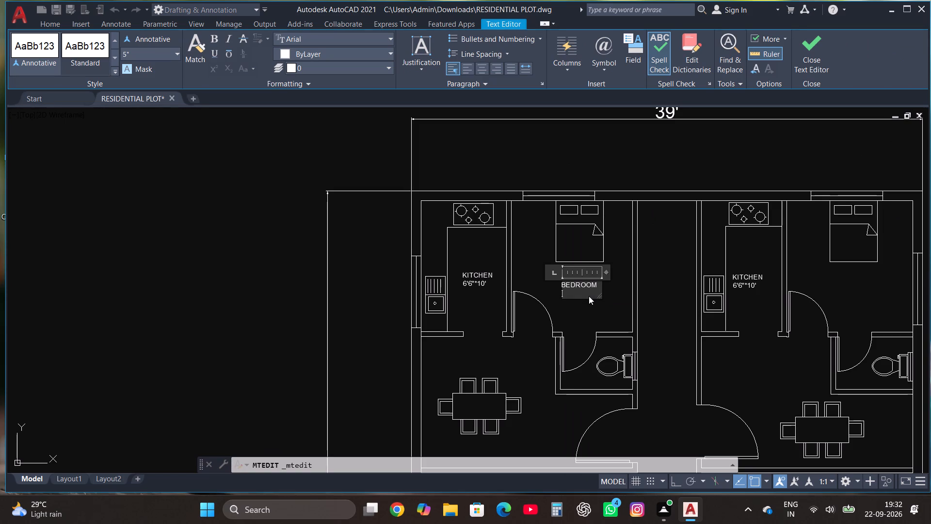
text(9'3")
text(*10')
click(802, 66)
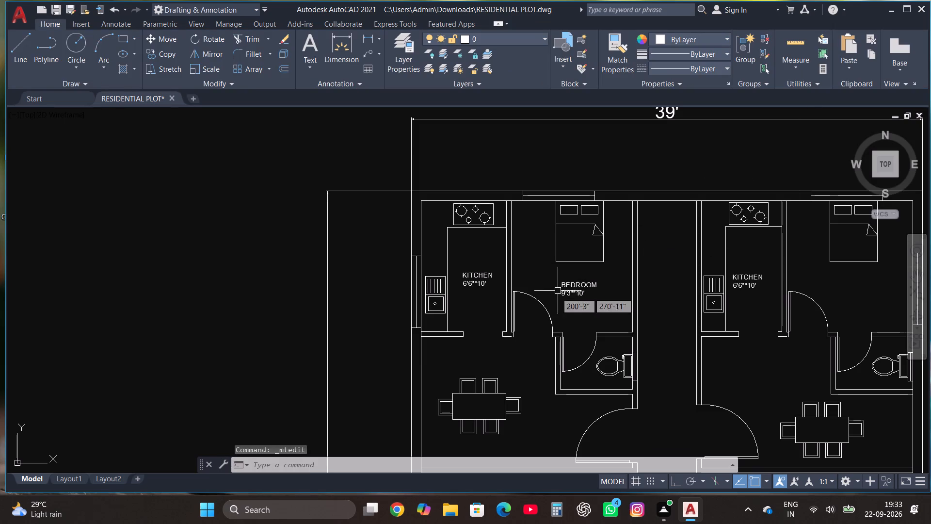
Copy the northwest unit's BEDROOM label in Multiple mode into the top-row east bedroom, just below the bed.
click(582, 293)
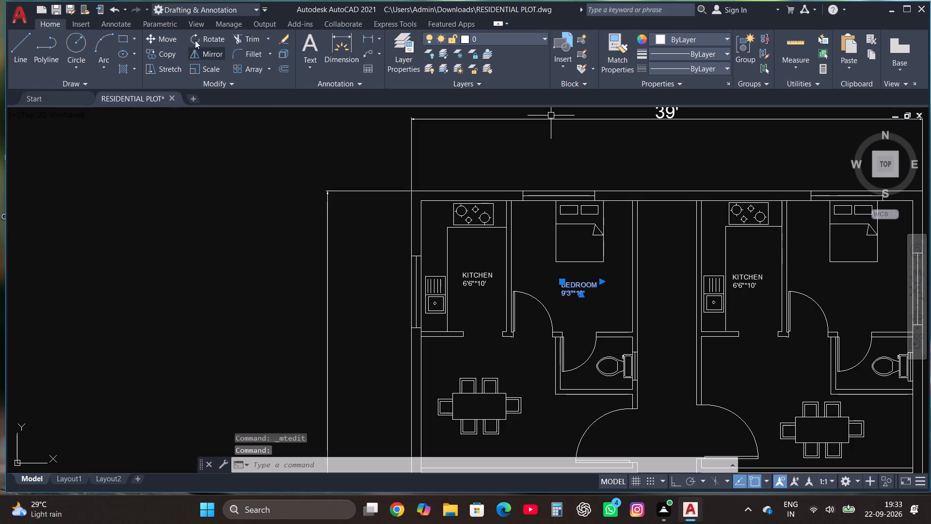
click(165, 51)
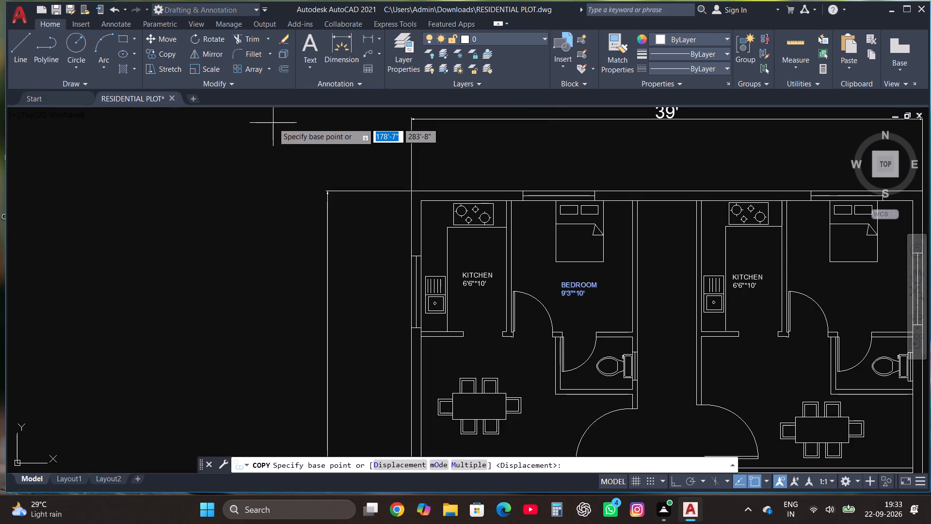
click(474, 460)
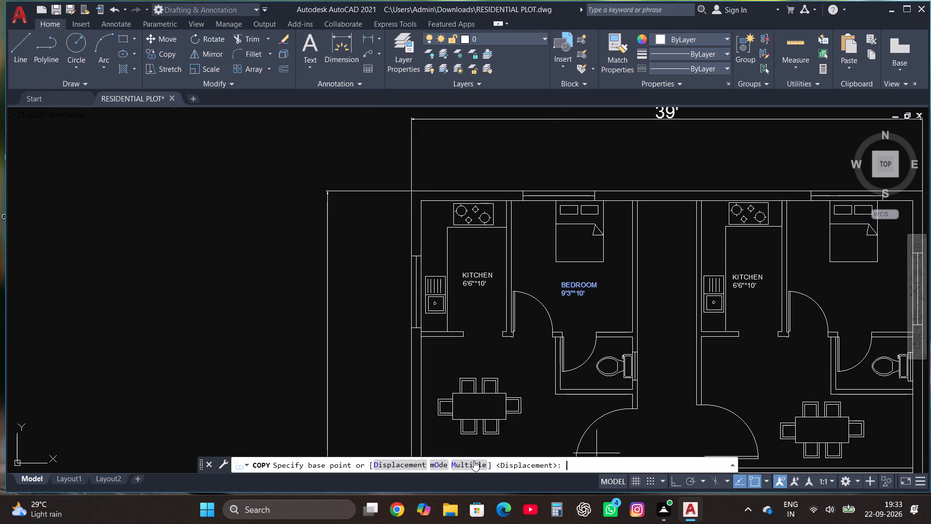
click(582, 285)
scroll(505, 294, down, 3)
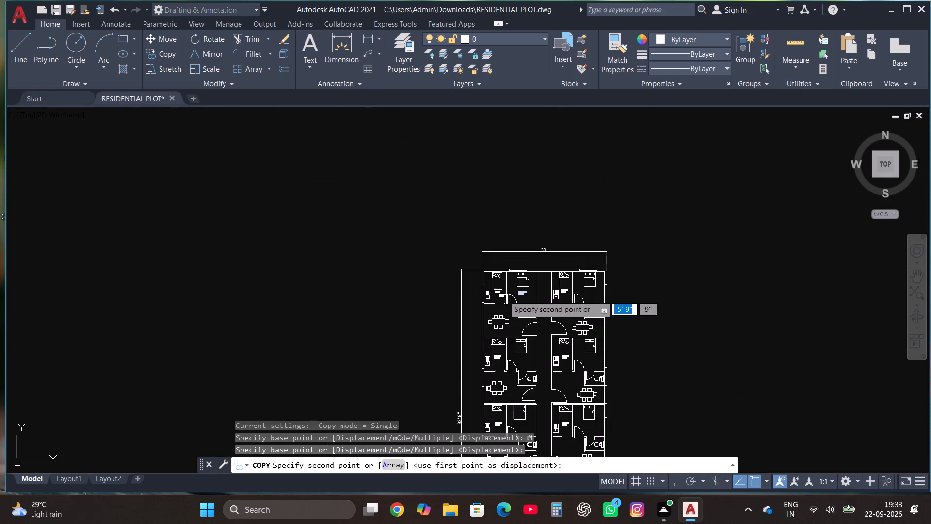
scroll(596, 286, up, 2)
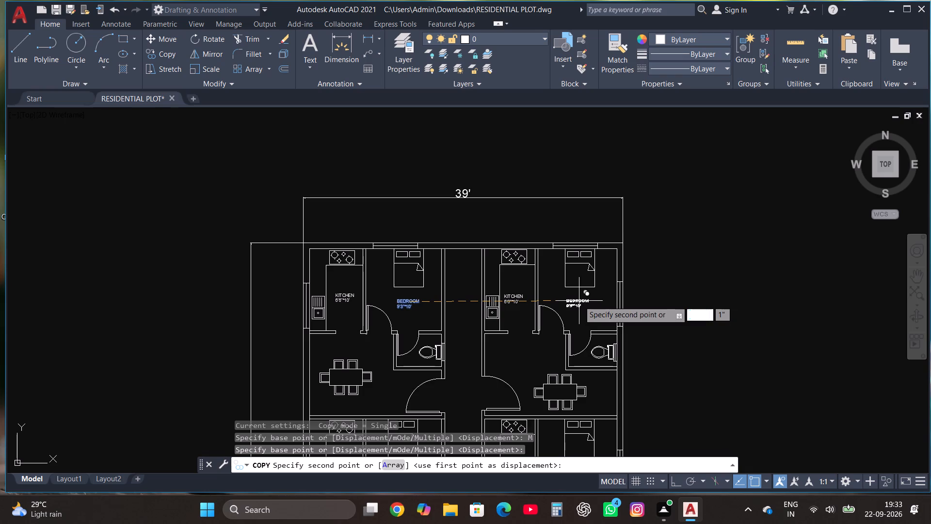
click(579, 301)
Place BEDROOM label copies below the beds in the west bedrooms of the second, third and fourth rows.
scroll(578, 248, down, 2)
scroll(497, 335, up, 4)
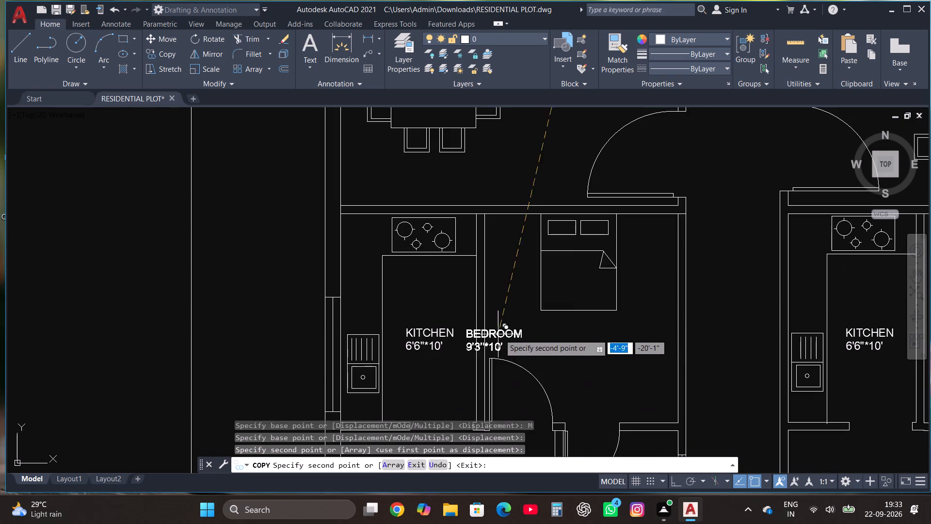
click(577, 344)
scroll(564, 261, down, 4)
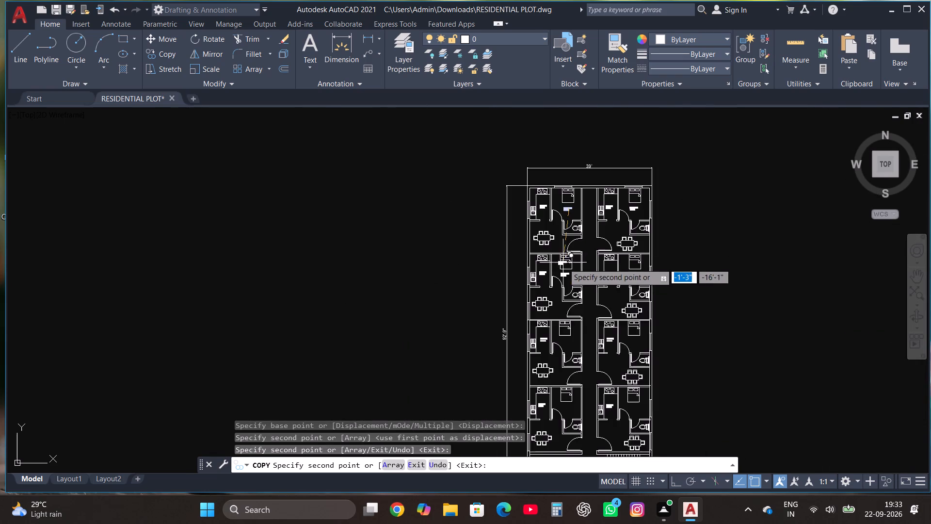
scroll(569, 345, up, 4)
drag(549, 320, 543, 320)
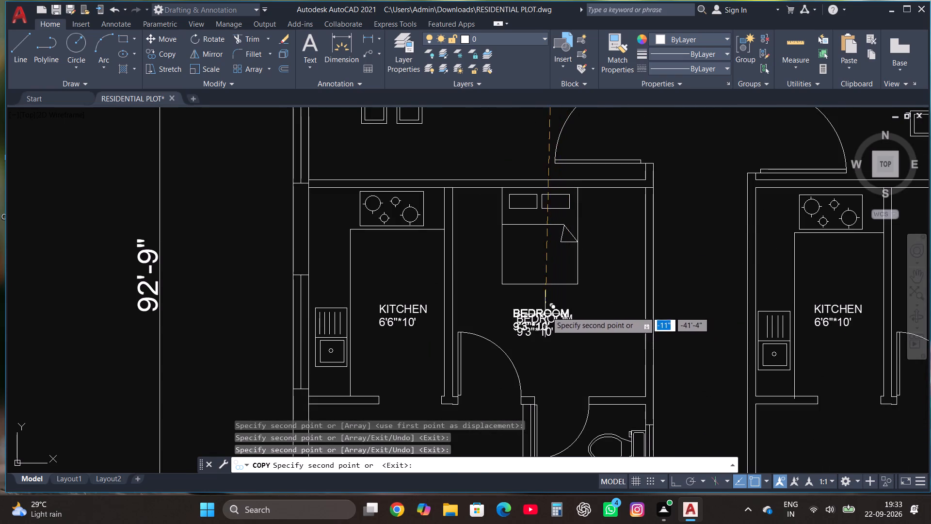
scroll(560, 248, down, 5)
scroll(563, 313, up, 3)
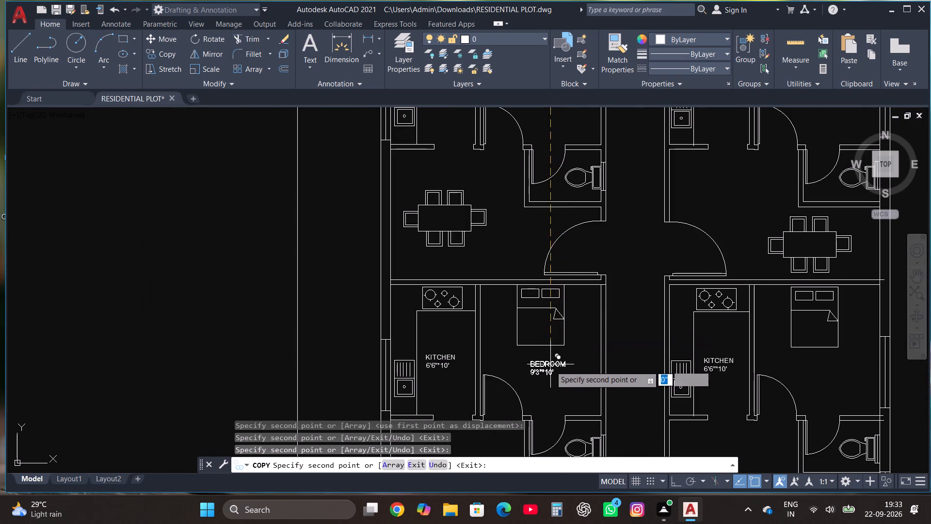
click(542, 367)
Place BEDROOM label copies below the beds in the east bedrooms of the fourth, third and second rows.
scroll(407, 320, down, 2)
scroll(574, 325, up, 3)
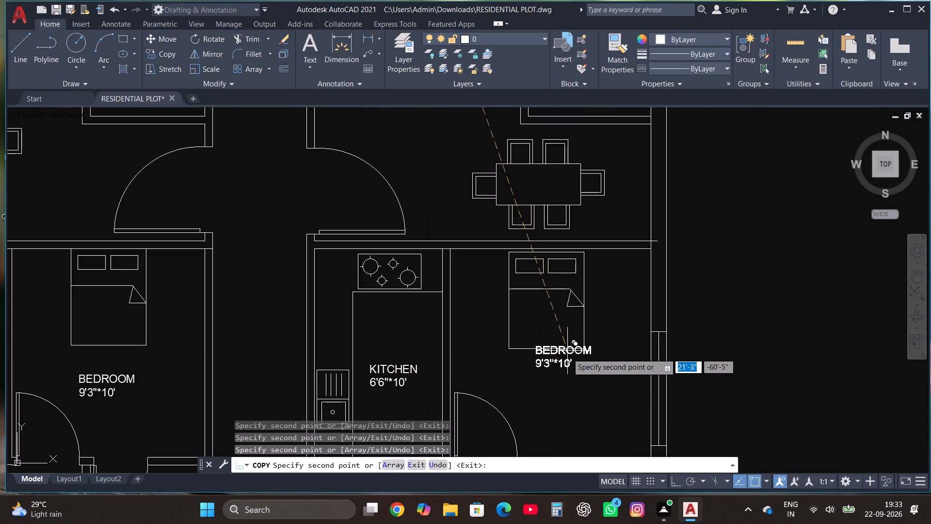
click(570, 372)
scroll(570, 373, down, 2)
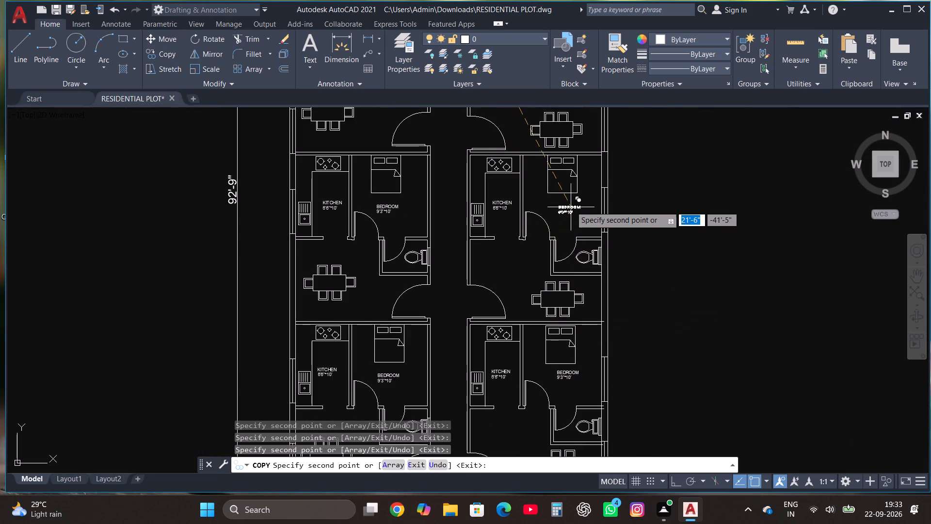
click(571, 205)
scroll(571, 328, down, 2)
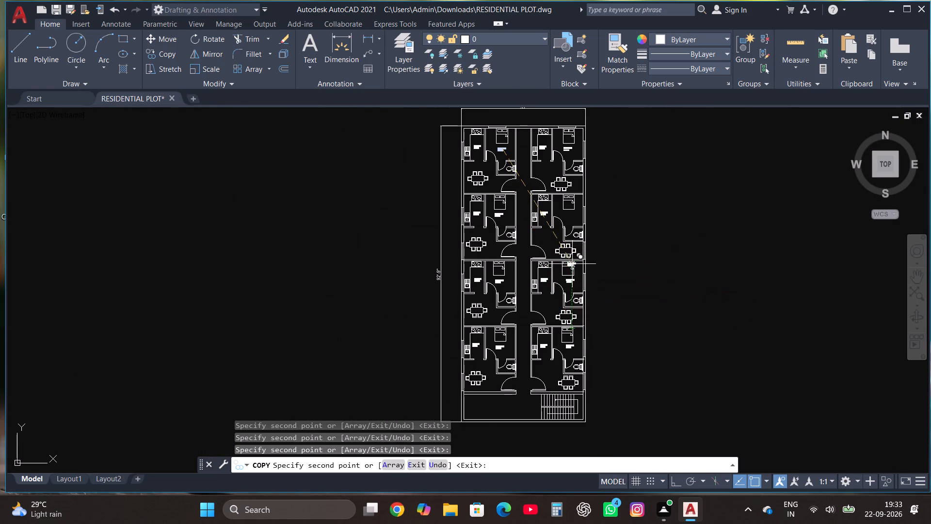
scroll(568, 207, up, 4)
click(582, 243)
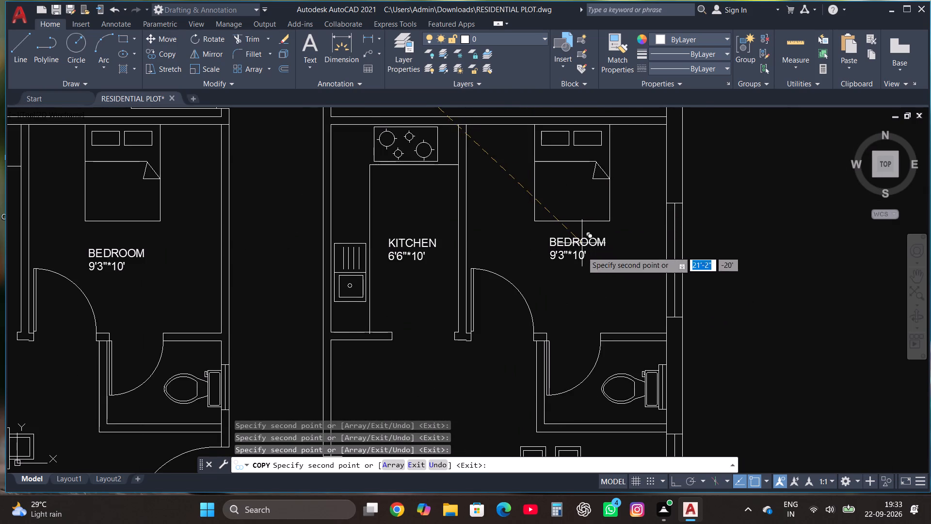
Place BEDROOM label copies on the northwest unit's dining table and in its bathroom, and finish the copy.
scroll(547, 347, down, 3)
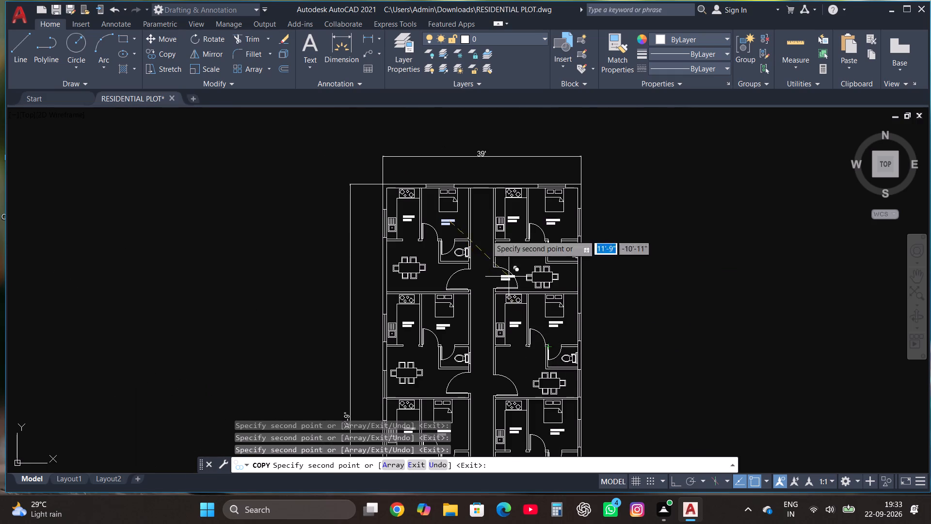
scroll(410, 254, up, 3)
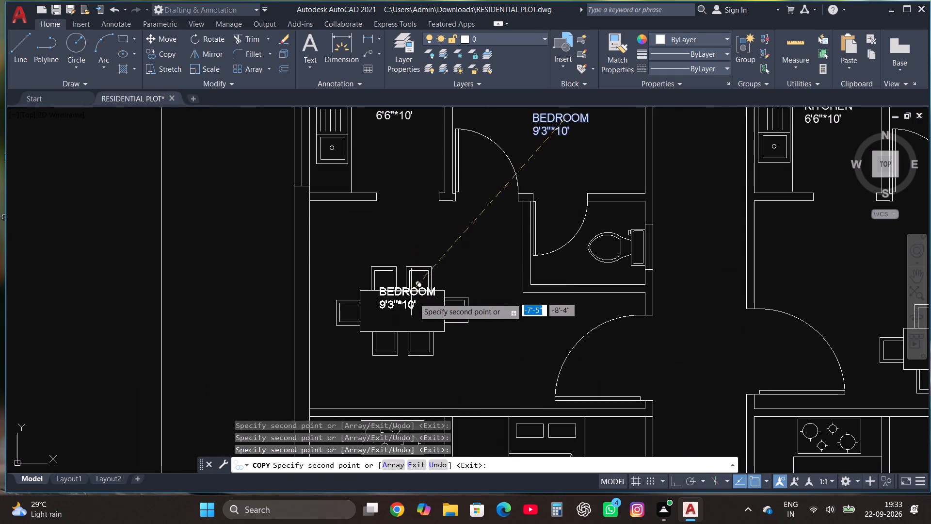
click(406, 306)
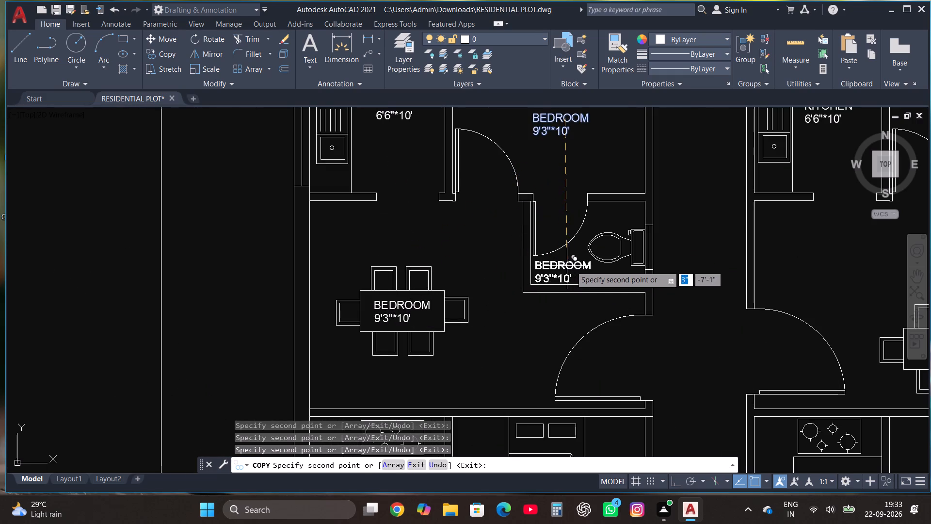
click(566, 262)
key(Escape)
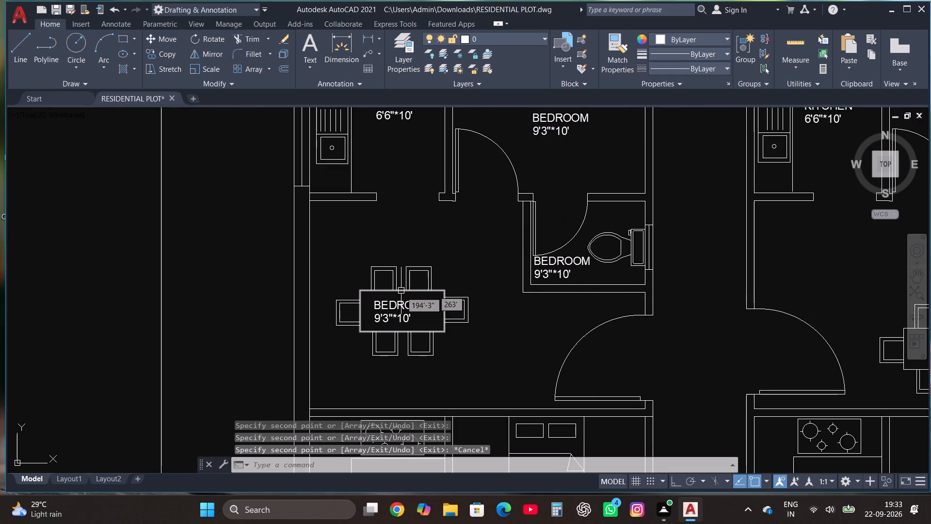
Replace the text of the label on the northwest unit's dining table with two lines reading HALL and 16'3"*10'.
click(397, 308)
right_click(395, 308)
click(467, 196)
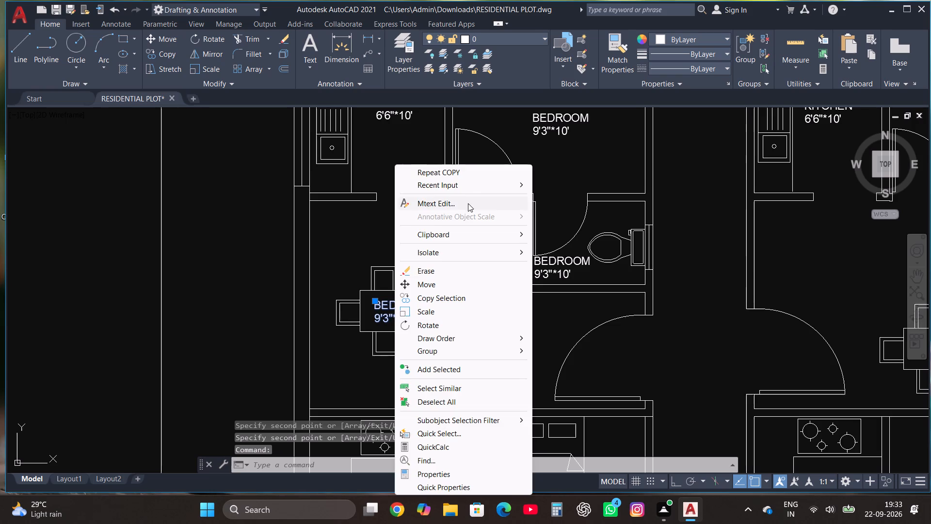
click(468, 206)
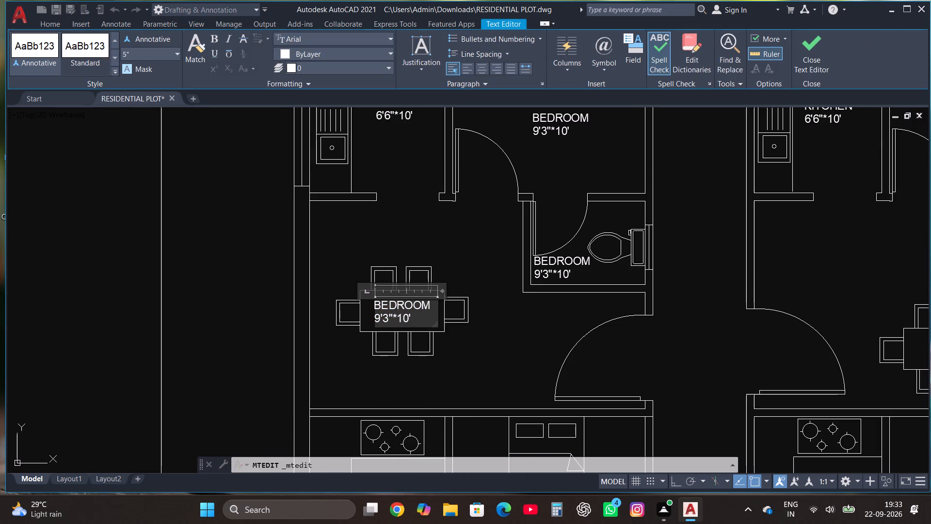
click(422, 323)
key(BackSpace)
key(BackSpace)
key(BackSpace)
key(BackSpace)
key(BackSpace)
key(BackSpace)
key(BackSpace)
key(BackSpace)
key(BackSpace)
key(BackSpace)
key(BackSpace)
key(BackSpace)
key(BackSpace)
key(BackSpace)
key(BackSpace)
key(BackSpace)
key(BackSpace)
key(BackSpace)
key(BackSpace)
key(BackSpace)
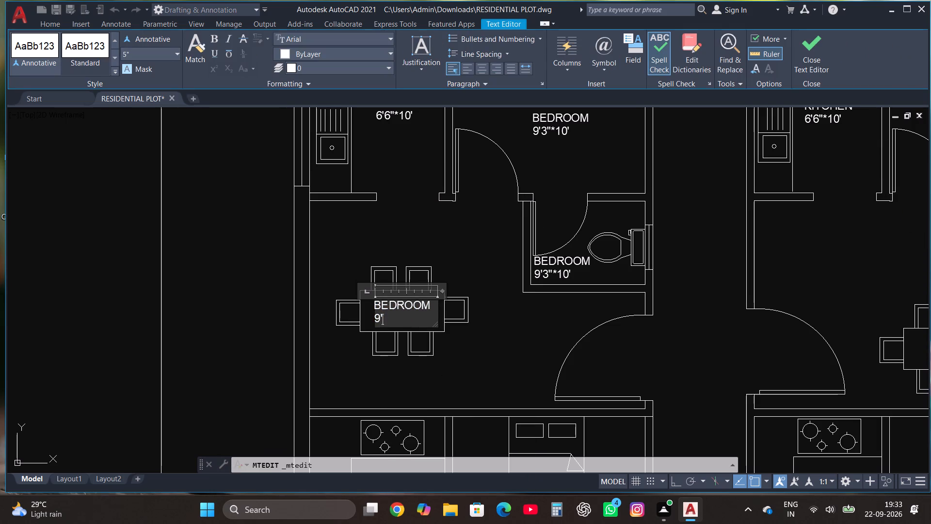
text(HALL)
key(Return)
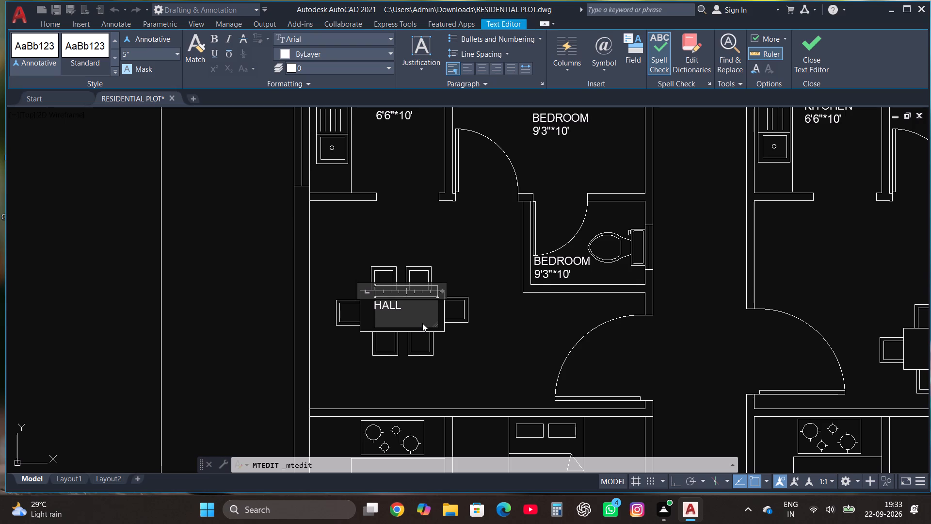
text(16'3")
key(asterisk)
text(10')
click(795, 53)
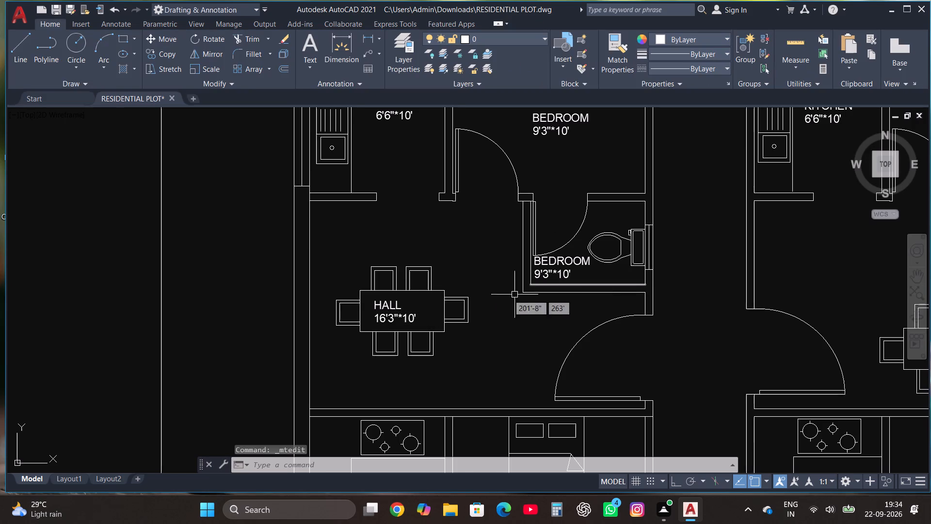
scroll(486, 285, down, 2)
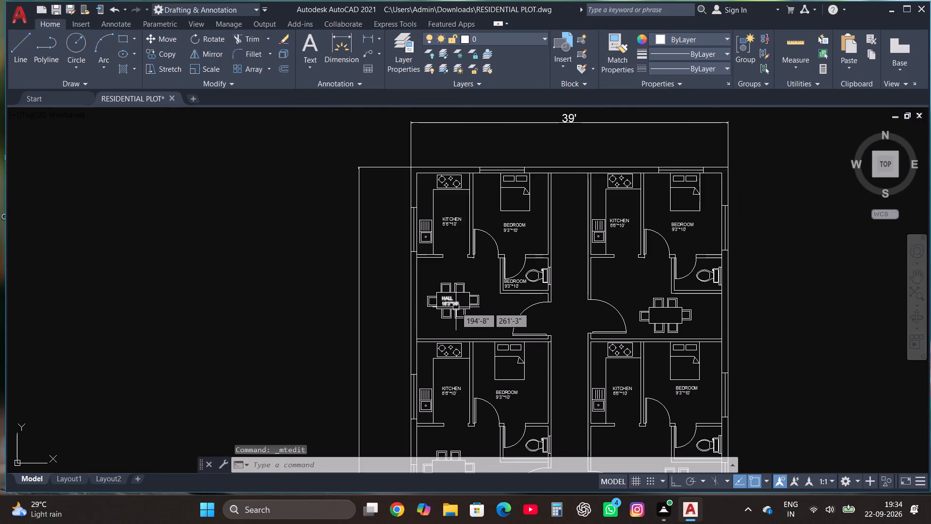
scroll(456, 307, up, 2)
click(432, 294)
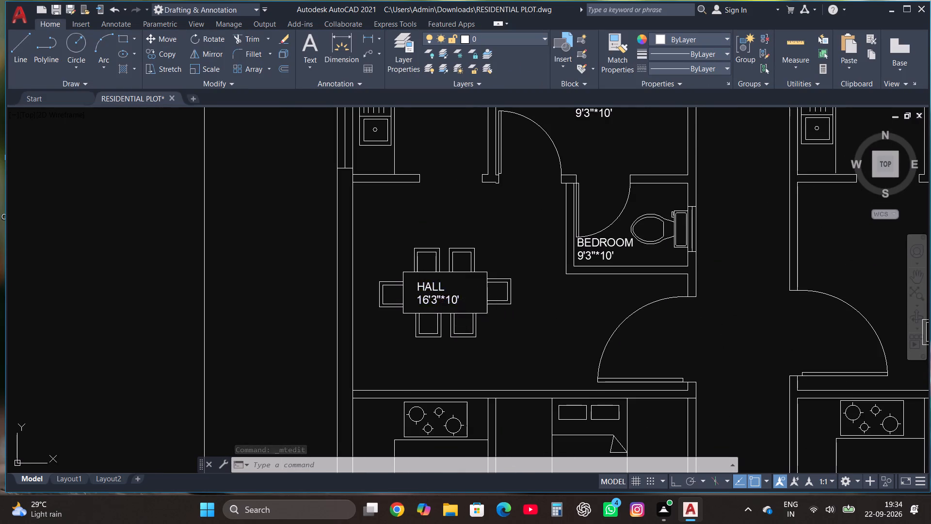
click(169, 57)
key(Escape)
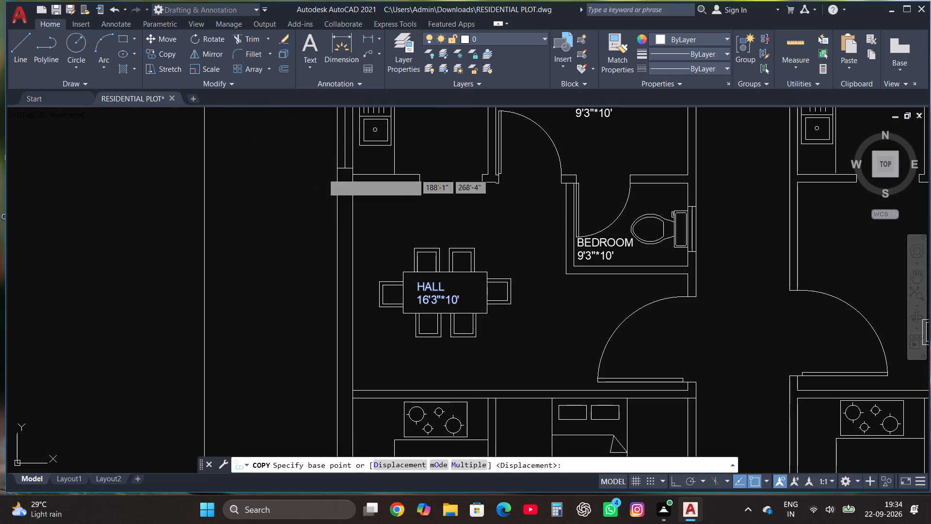
Move the HALL label off the dining table to the clear area just northwest of it.
click(428, 296)
click(166, 43)
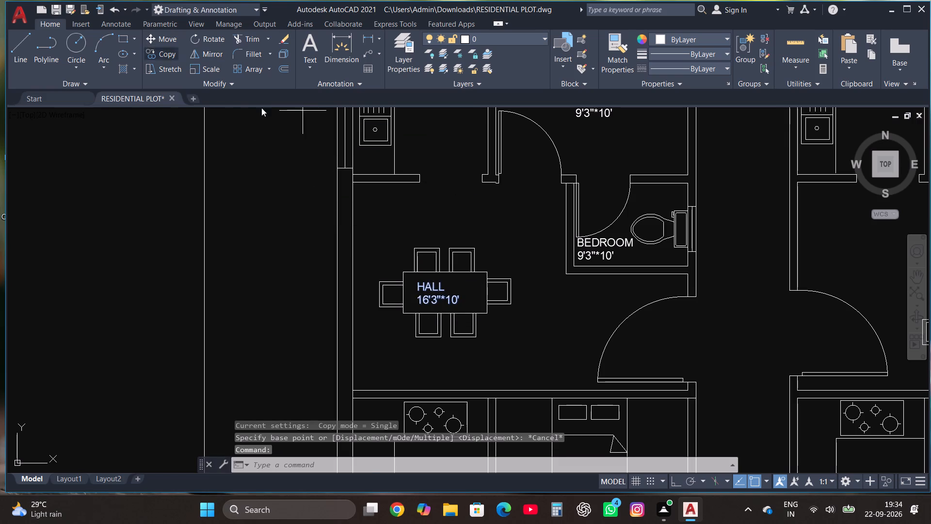
click(440, 288)
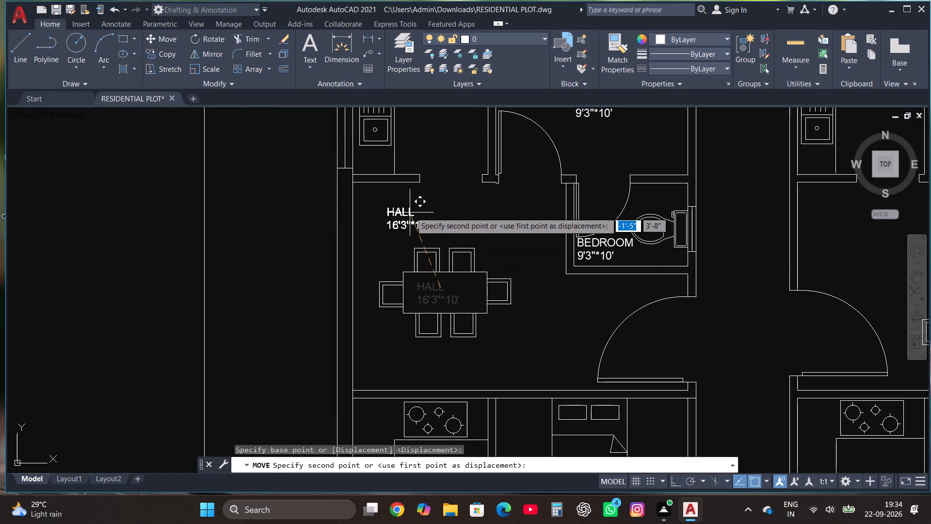
click(398, 213)
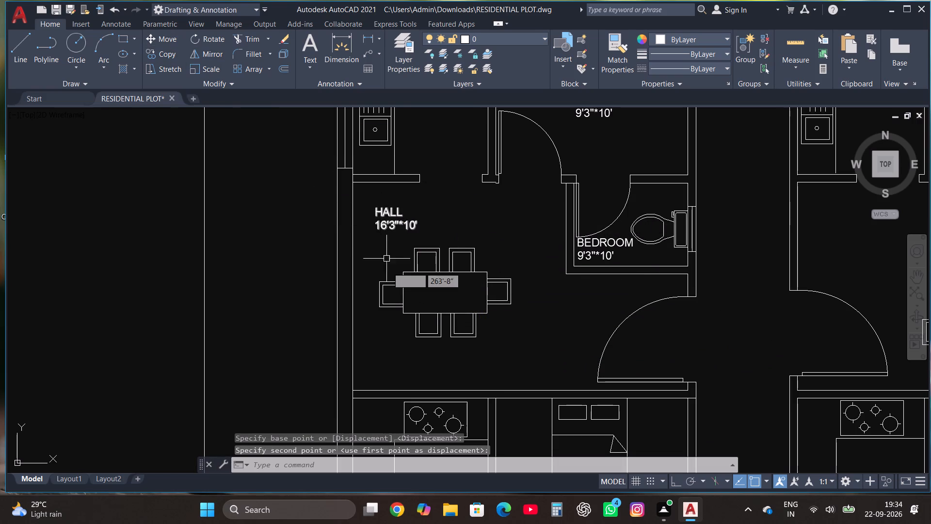
Copy the northwest unit's HALL label, in multiple mode, into the west units' halls in the second, third and fourth rows.
click(380, 216)
click(157, 55)
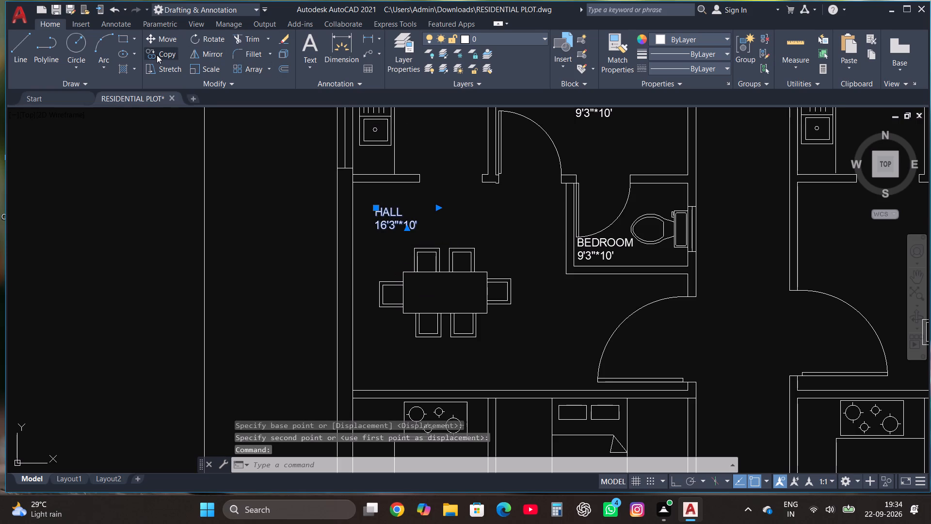
click(469, 471)
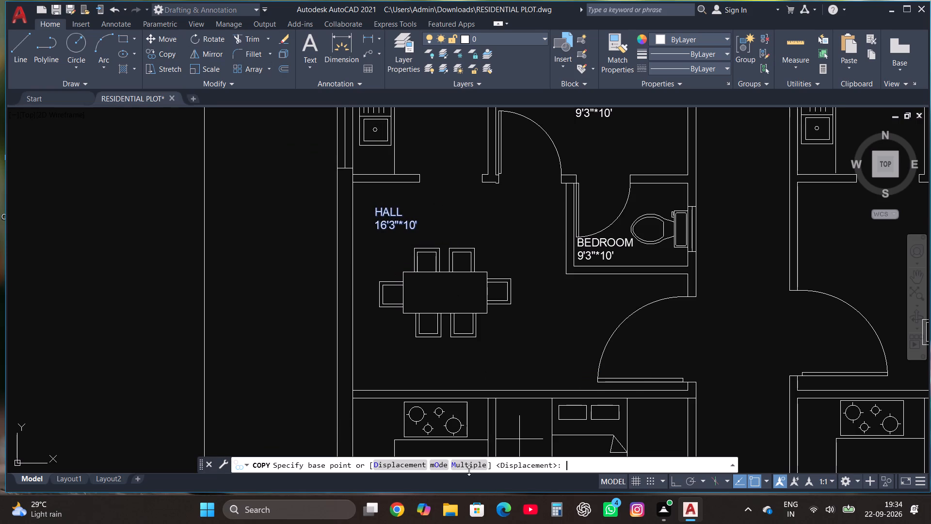
click(468, 464)
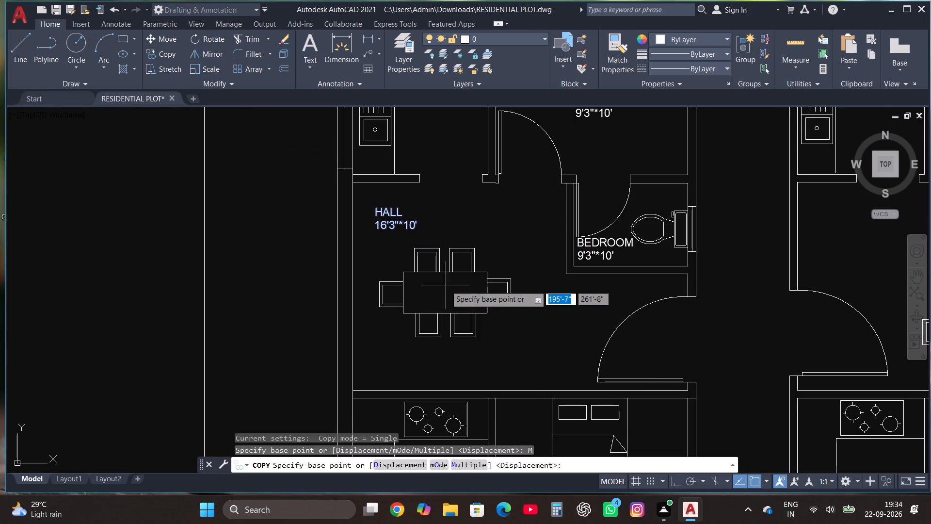
click(390, 224)
scroll(732, 192, down, 1)
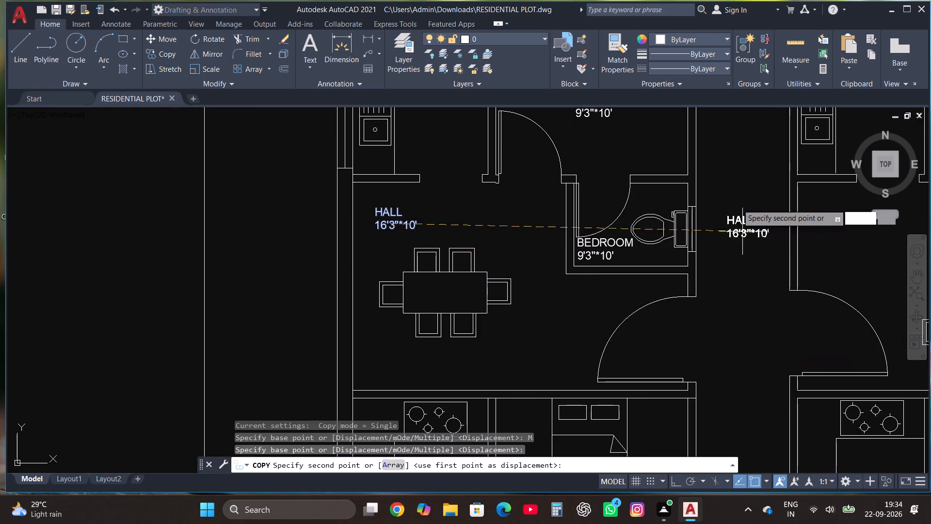
scroll(730, 192, down, 2)
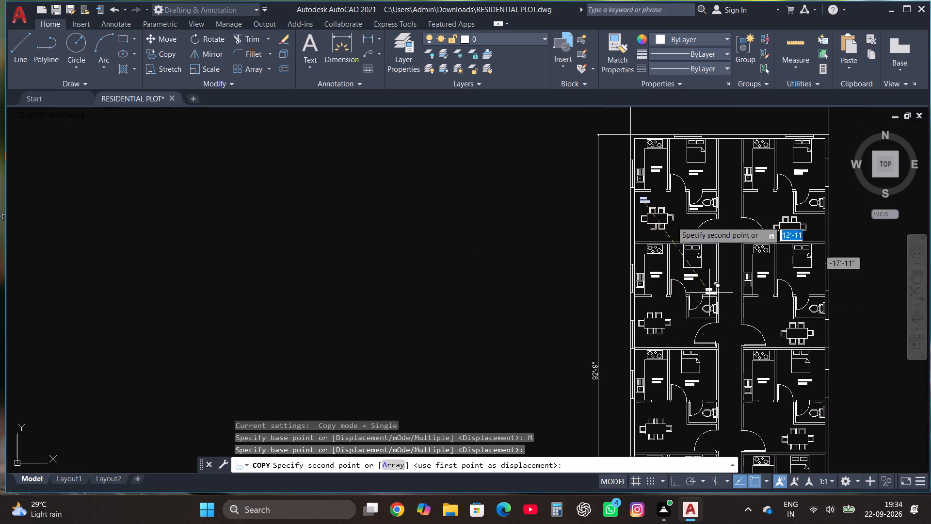
scroll(669, 301, up, 3)
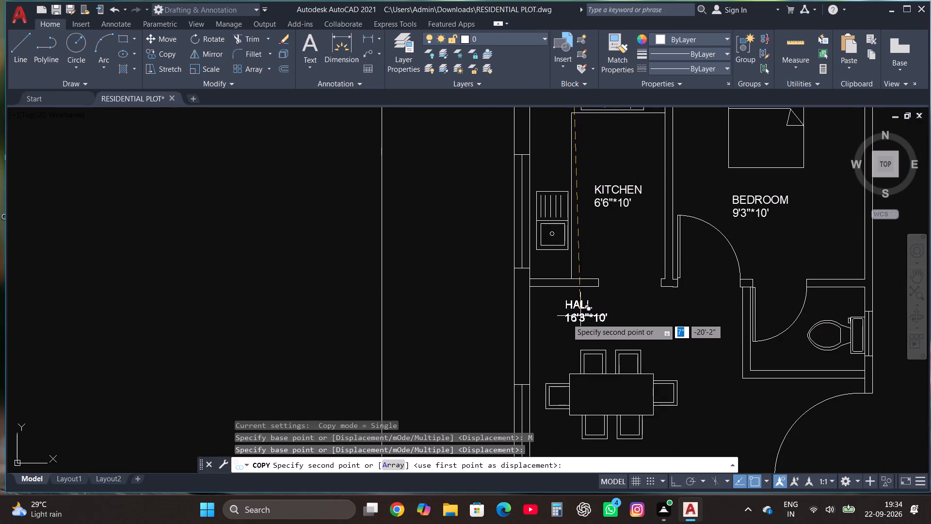
click(589, 320)
scroll(574, 253, down, 3)
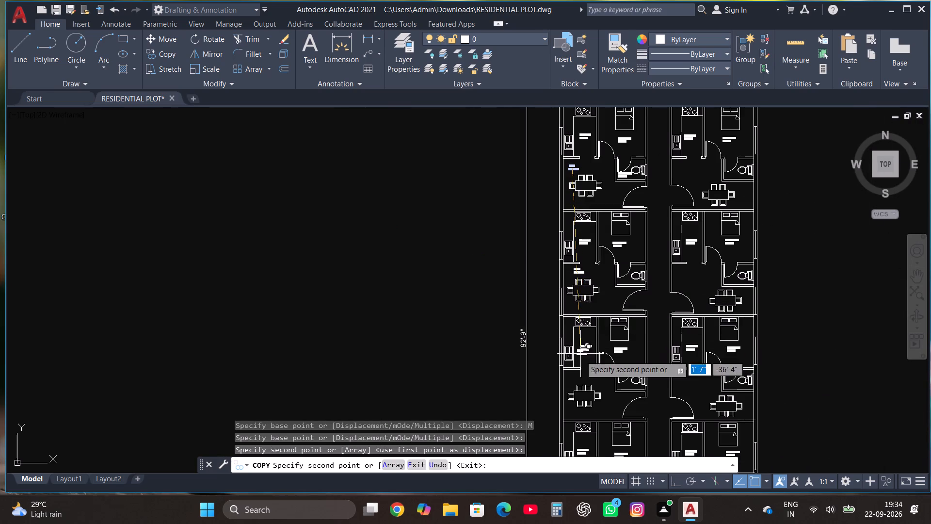
scroll(578, 382, up, 4)
click(574, 360)
scroll(581, 228, down, 5)
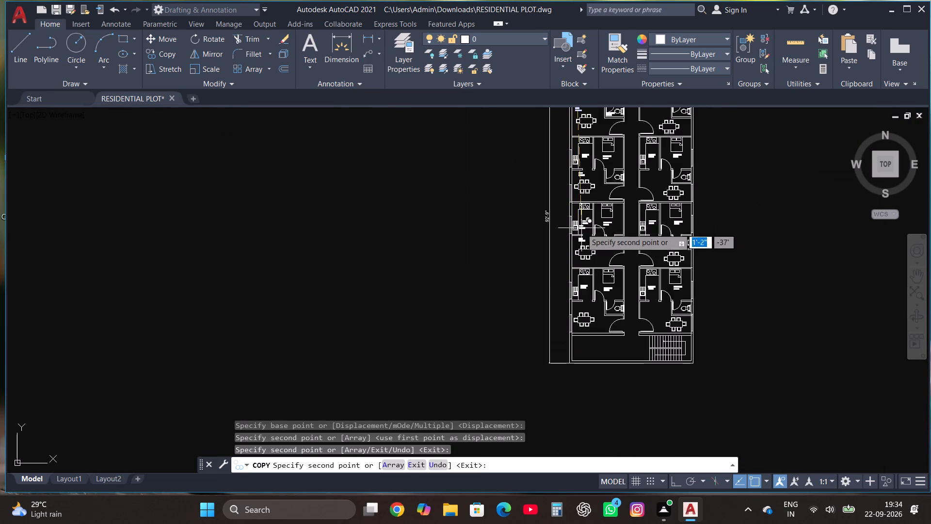
scroll(593, 312, up, 5)
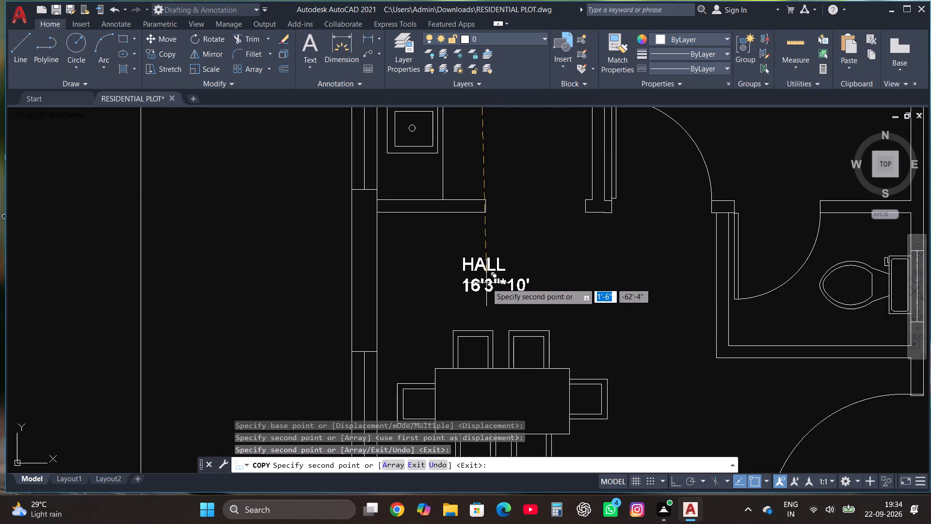
click(486, 283)
Place HALL label copies in the east units' halls from the fourth row up to the first, and finish the copy.
scroll(486, 283, down, 3)
scroll(703, 313, up, 2)
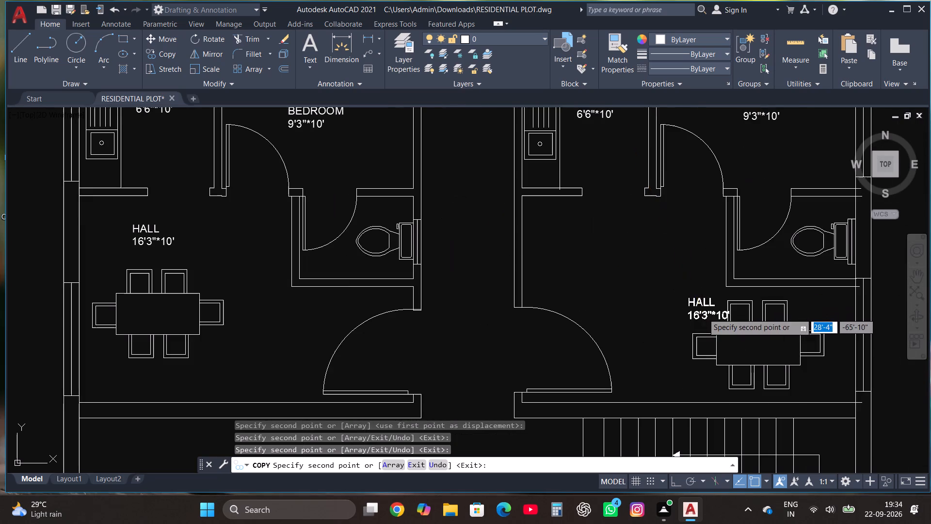
click(642, 273)
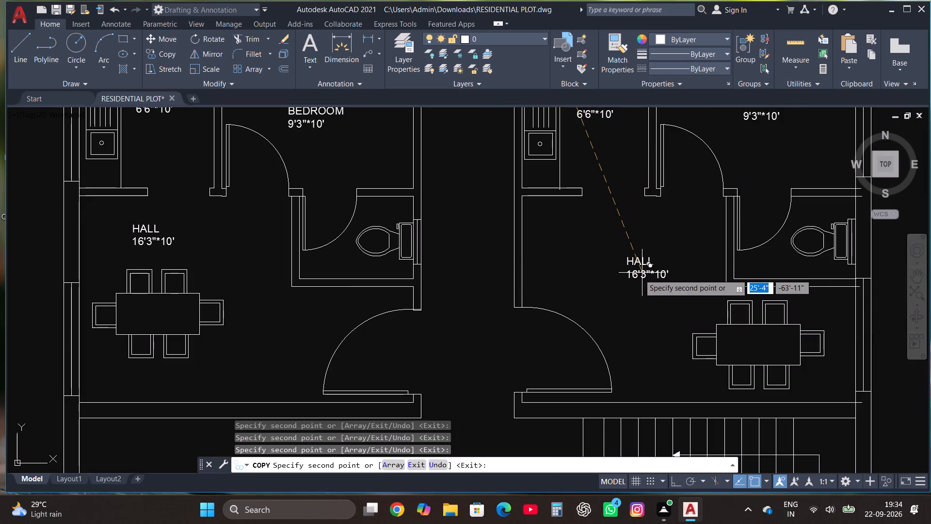
scroll(637, 280, down, 4)
scroll(627, 219, up, 2)
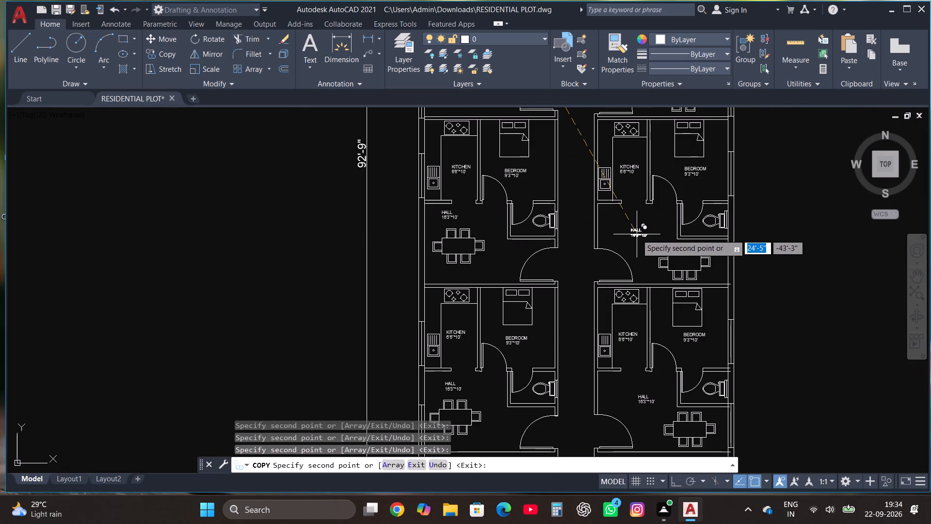
click(637, 234)
scroll(630, 291, down, 2)
scroll(630, 204, up, 3)
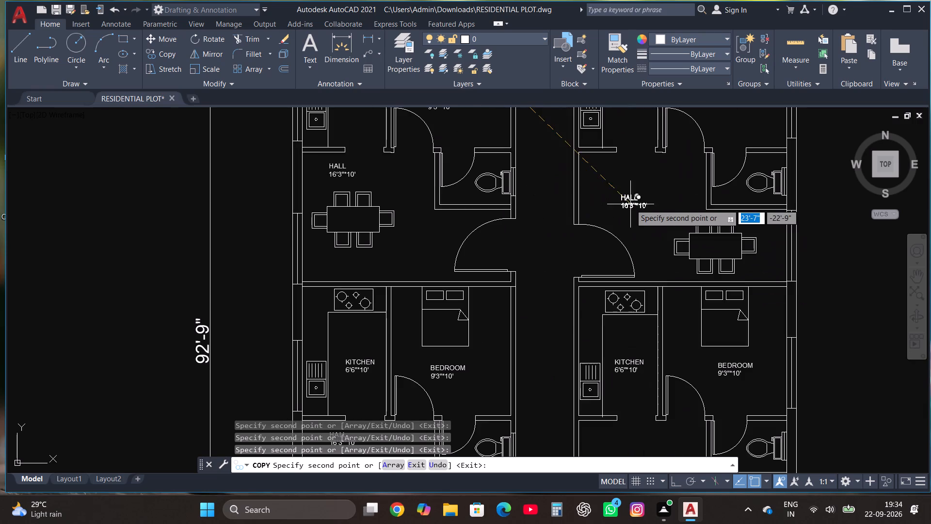
click(634, 198)
scroll(598, 368, down, 3)
scroll(614, 227, up, 2)
click(598, 320)
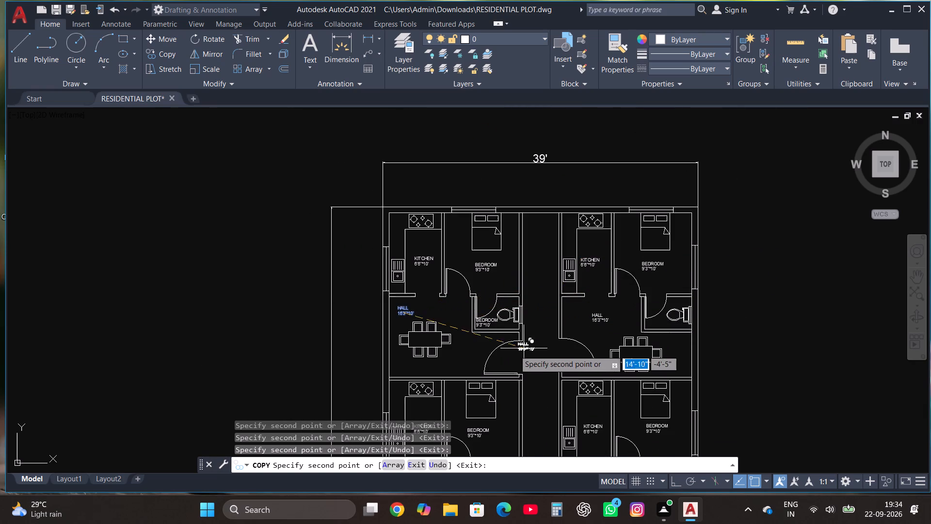
key(Escape)
Replace the BEDROOM label text in the northwest unit's bathroom with two lines reading TOILET and 5'6"*4'.
click(483, 320)
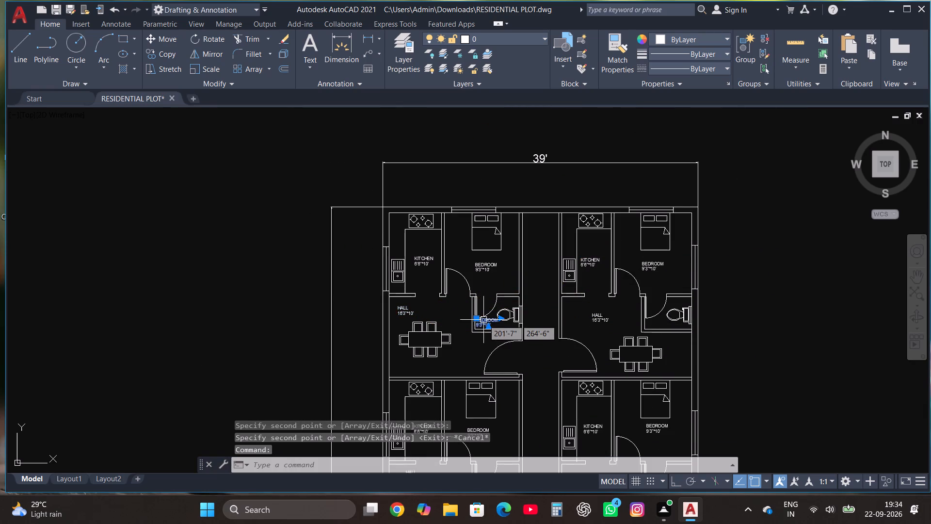
right_click(482, 320)
click(544, 206)
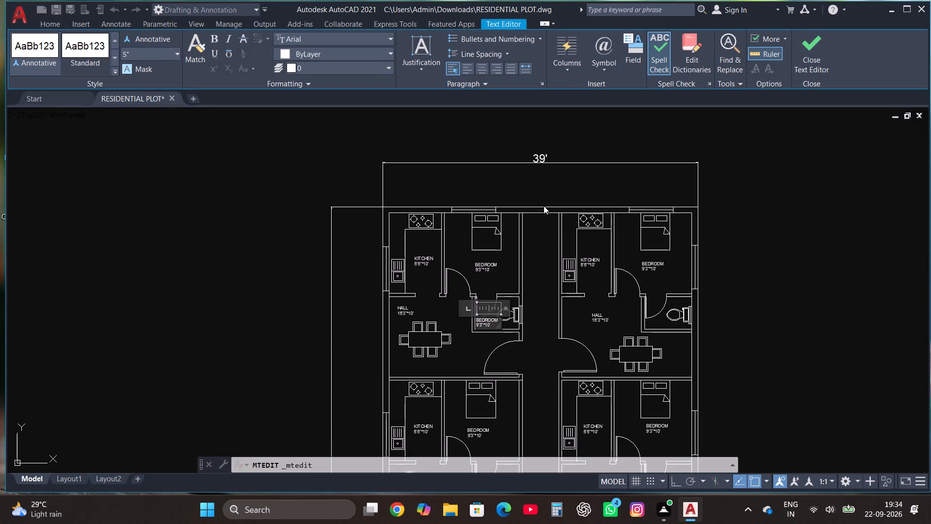
click(490, 323)
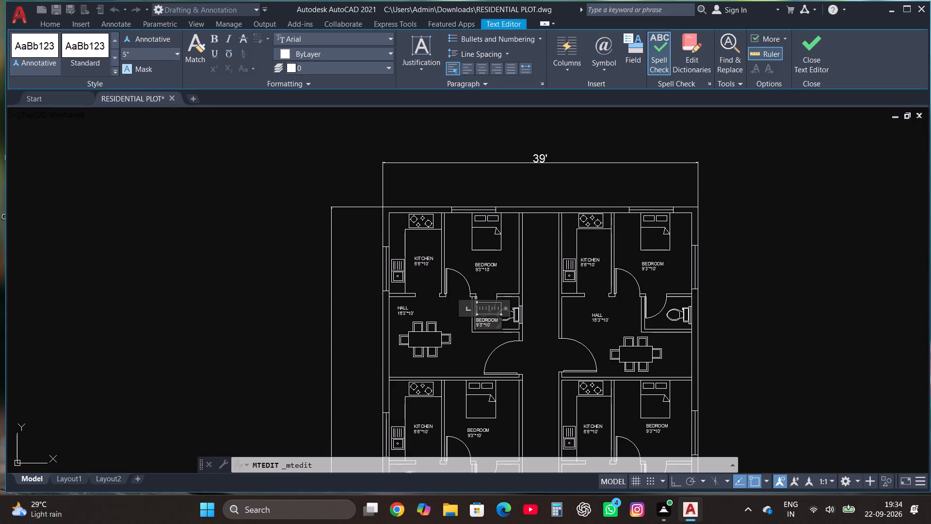
click(491, 326)
key(BackSpace)
key(BackSpace)
key(BackSpace)
key(BackSpace)
key(BackSpace)
key(BackSpace)
key(BackSpace)
key(BackSpace)
key(BackSpace)
key(BackSpace)
key(BackSpace)
key(BackSpace)
key(BackSpace)
key(BackSpace)
key(BackSpace)
key(BackSpace)
key(BackSpace)
key(BackSpace)
key(BackSpace)
key(BackSpace)
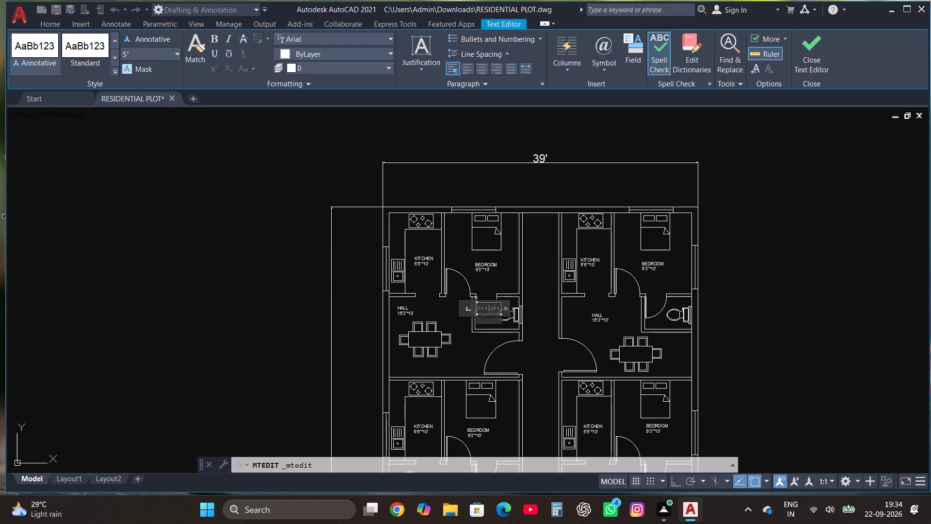
key(t)
text(OILET)
key(Return)
text(5'6"*)
text(4')
click(812, 52)
Move the TOILET label slightly east within the northwest unit's bathroom, between the door and the toilet fixture.
scroll(499, 334, up, 2)
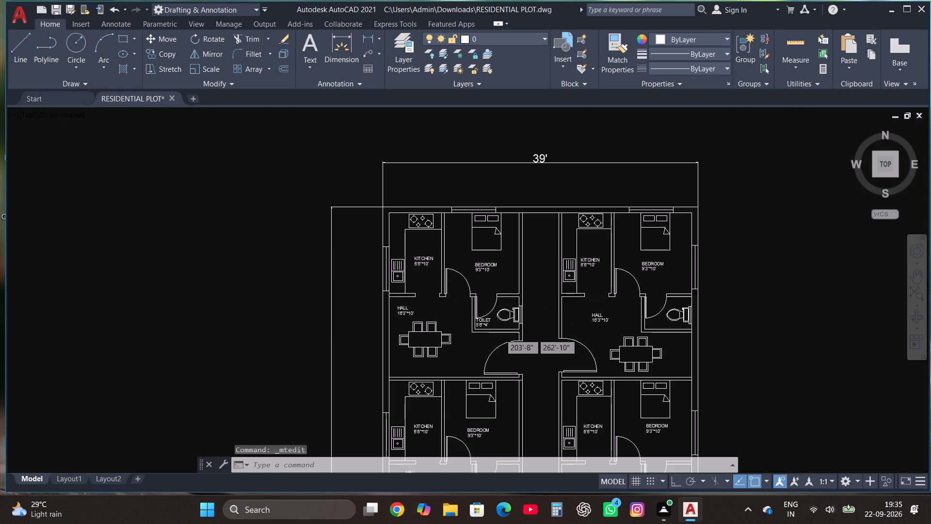
scroll(499, 334, up, 1)
click(420, 300)
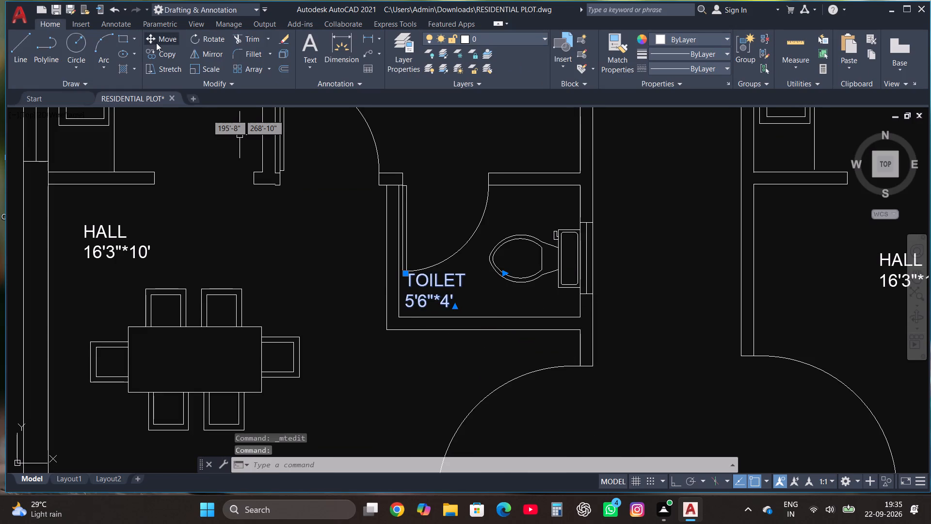
click(156, 43)
click(442, 292)
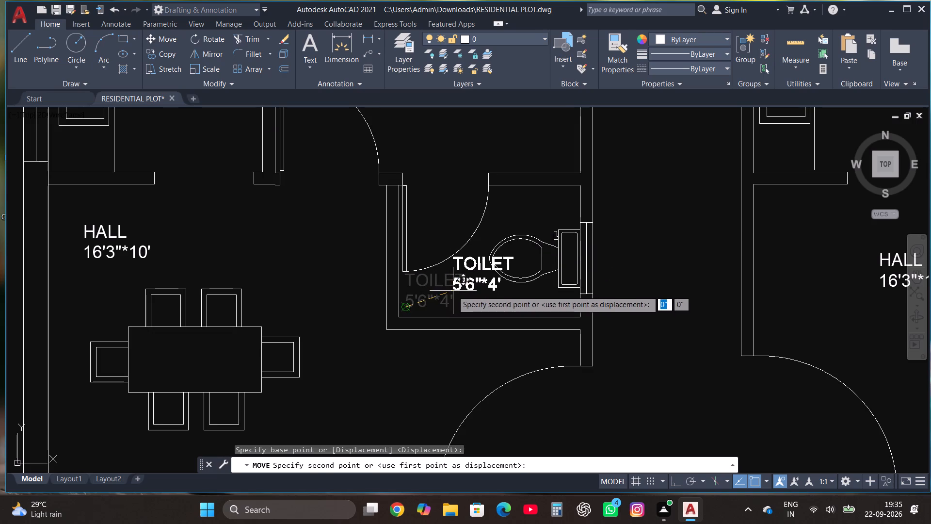
click(435, 304)
Copy the TOILET label, in multiple mode, into the northeast unit's bathroom just below the door swing.
click(442, 279)
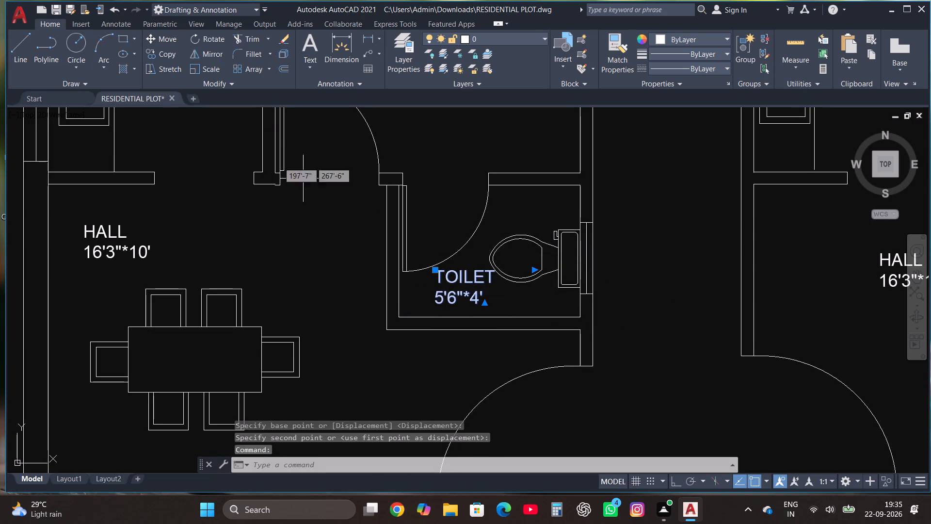
click(167, 58)
click(464, 463)
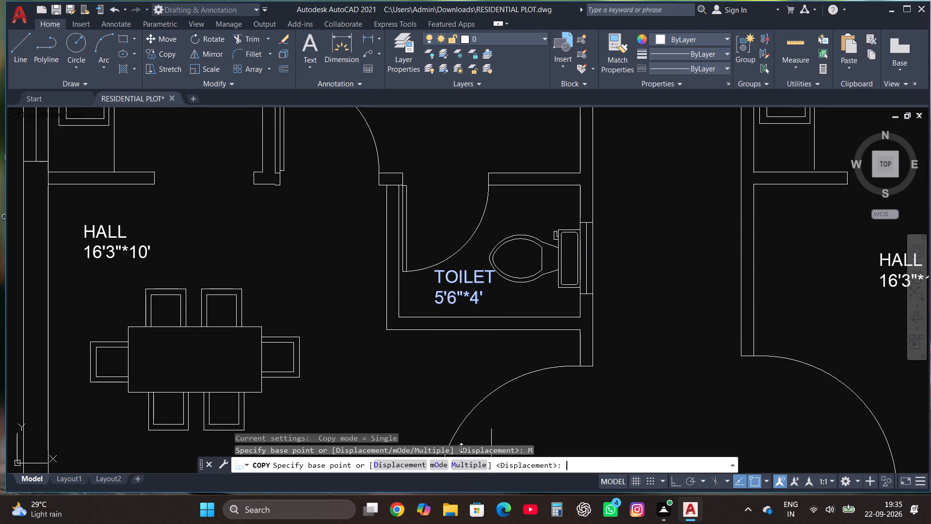
click(466, 287)
scroll(439, 314, down, 2)
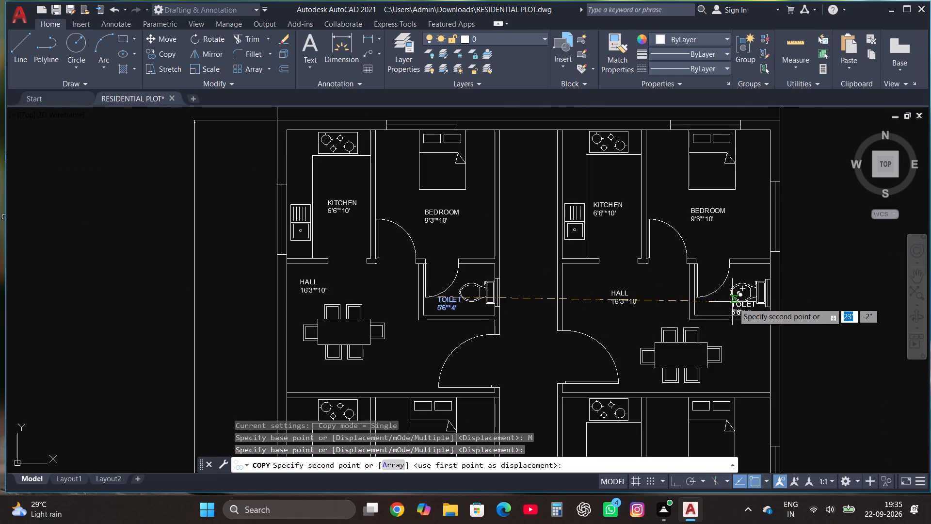
scroll(733, 303, up, 2)
click(672, 293)
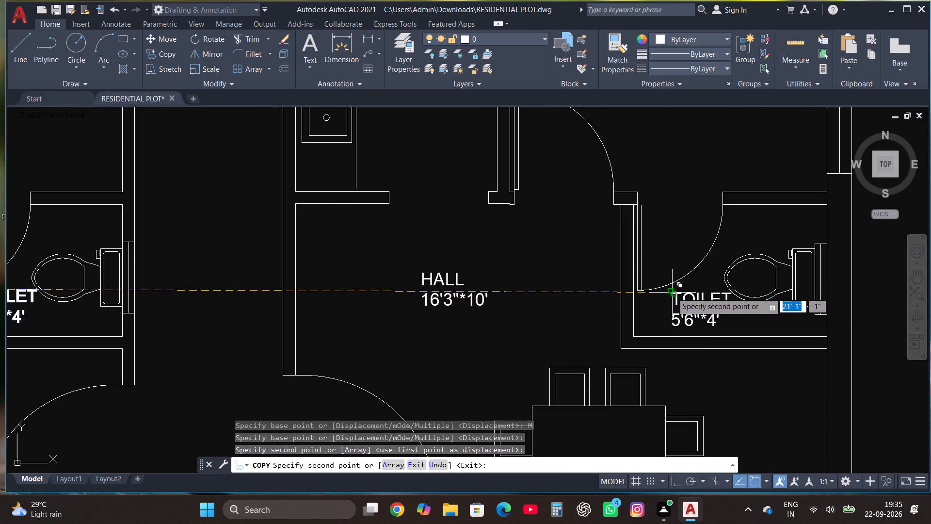
Place TOILET label copies in the west units' bathrooms in the second, third and fourth rows.
scroll(580, 229, down, 4)
scroll(493, 345, up, 4)
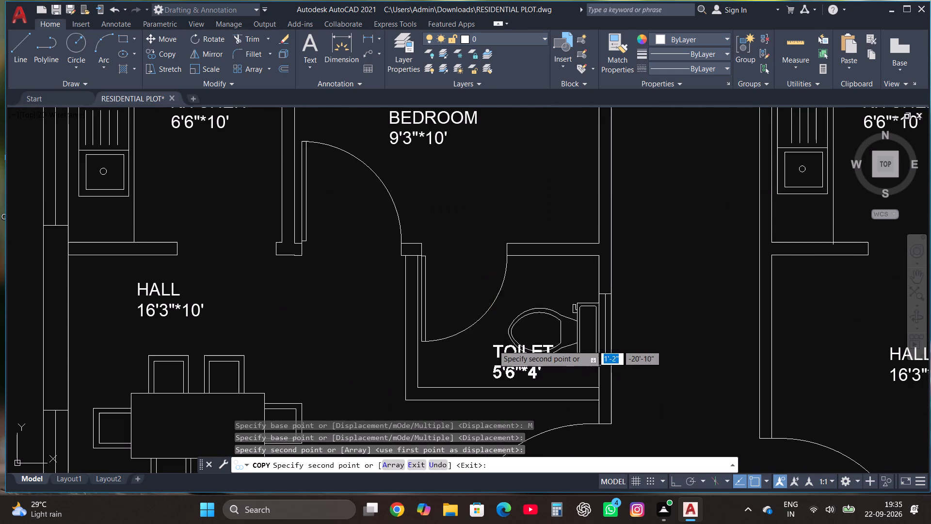
click(449, 345)
scroll(446, 210, down, 3)
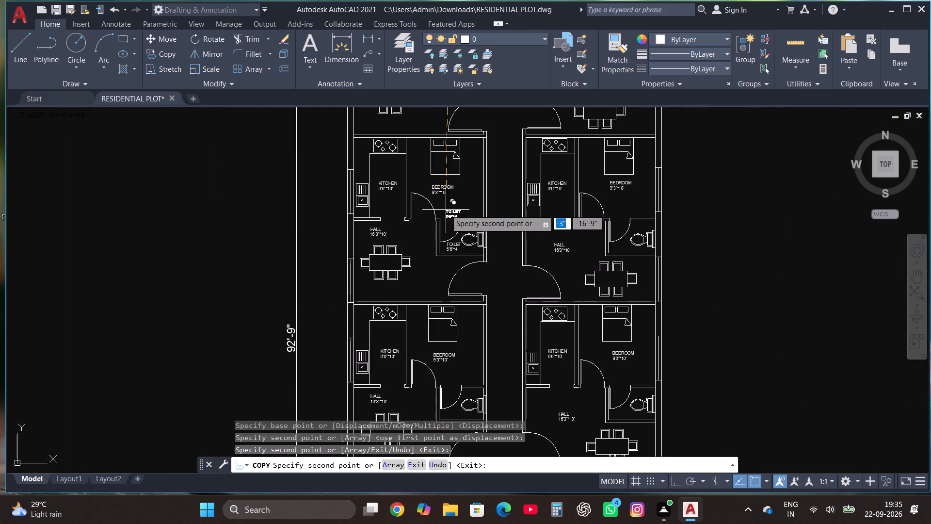
scroll(471, 300, down, 1)
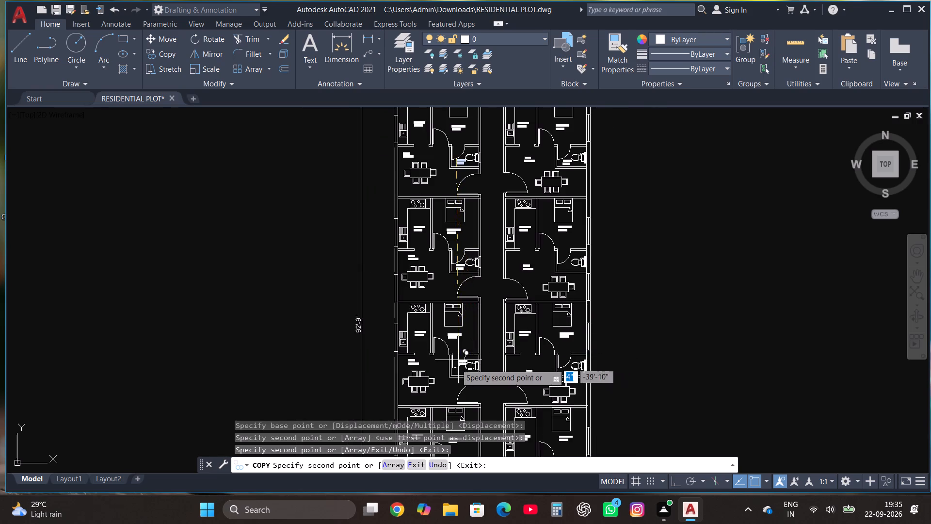
scroll(456, 364, up, 5)
scroll(473, 326, down, 4)
scroll(470, 356, up, 4)
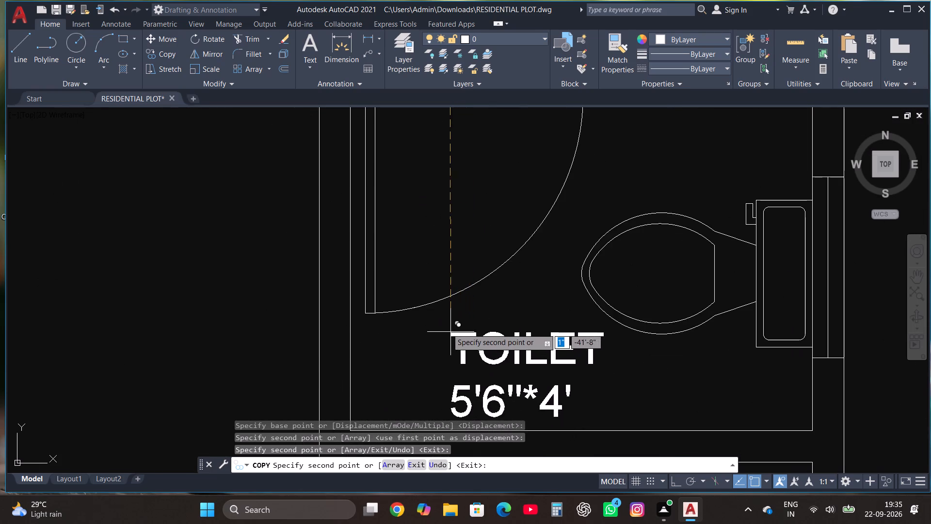
click(439, 325)
scroll(496, 157, down, 4)
scroll(502, 244, down, 1)
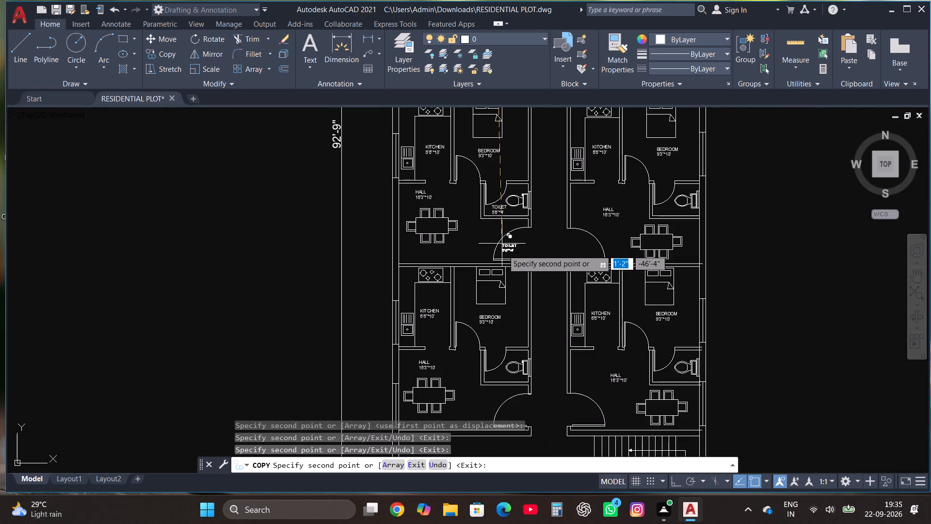
scroll(503, 365, up, 4)
click(458, 393)
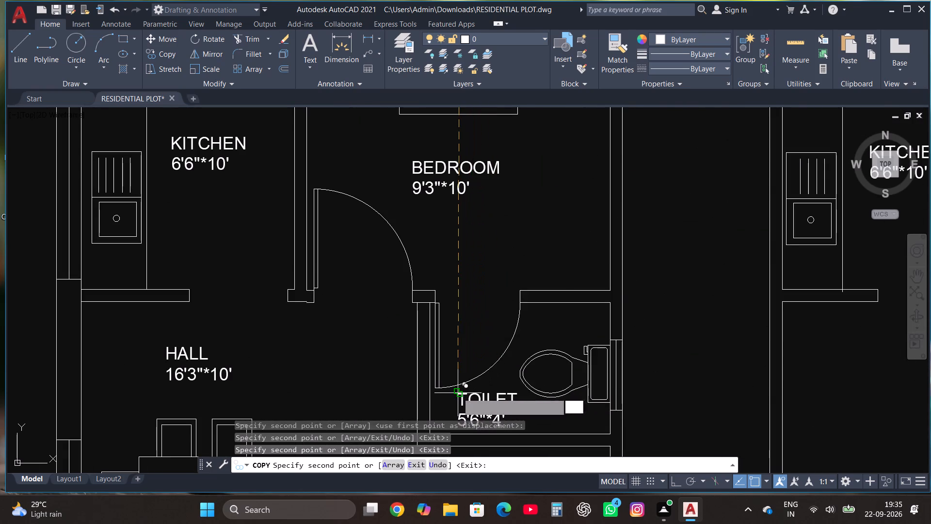
Place TOILET label copies in the east units' bathrooms in the fourth, third and second rows, and finish copying.
scroll(440, 328, down, 3)
scroll(620, 348, up, 4)
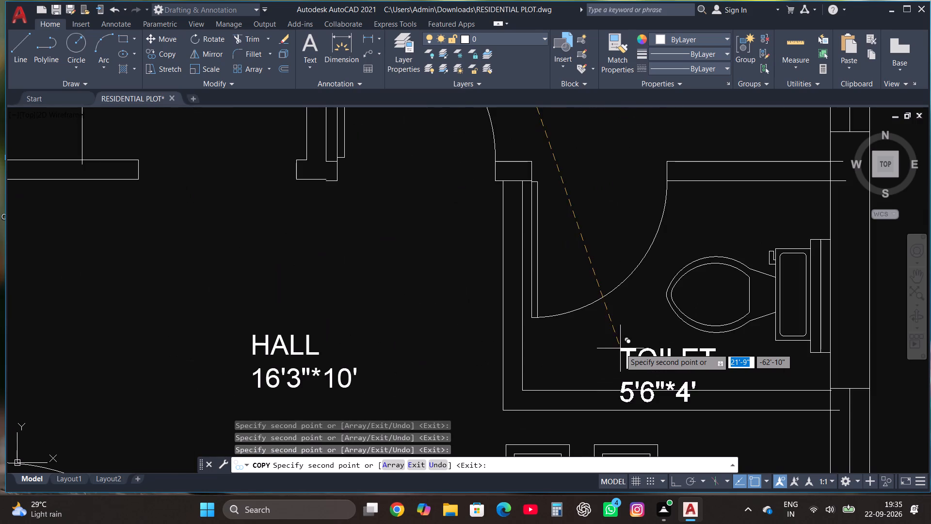
click(579, 324)
scroll(579, 344, down, 4)
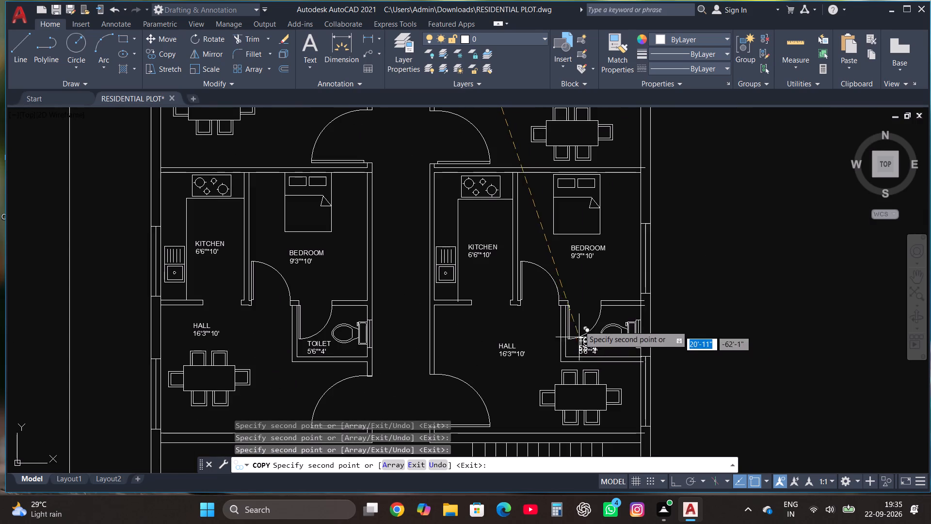
scroll(570, 346, down, 1)
scroll(576, 147, up, 2)
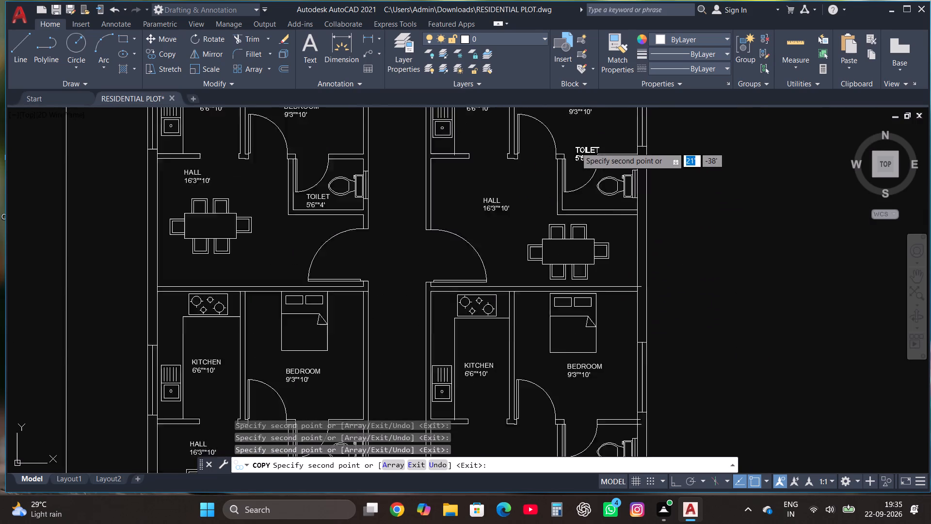
scroll(576, 147, up, 1)
click(570, 265)
scroll(568, 357, down, 1)
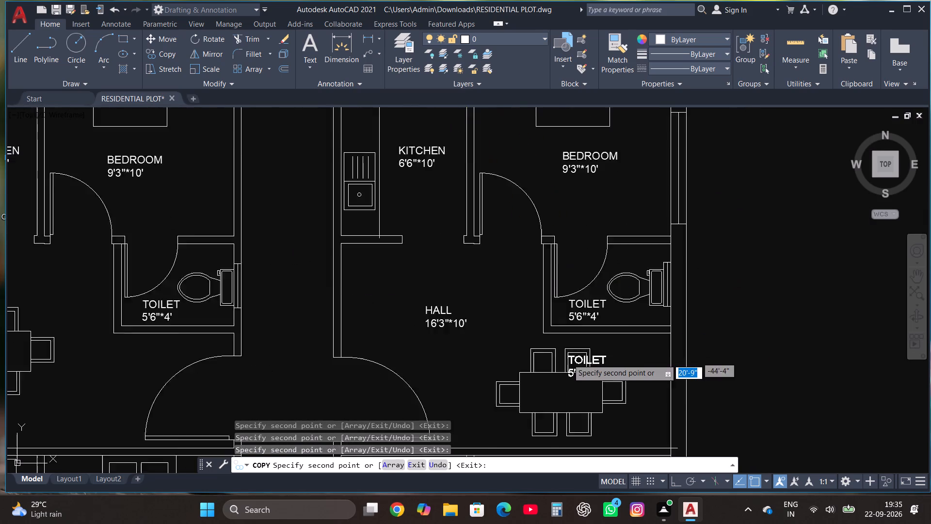
scroll(568, 360, down, 2)
scroll(568, 160, up, 4)
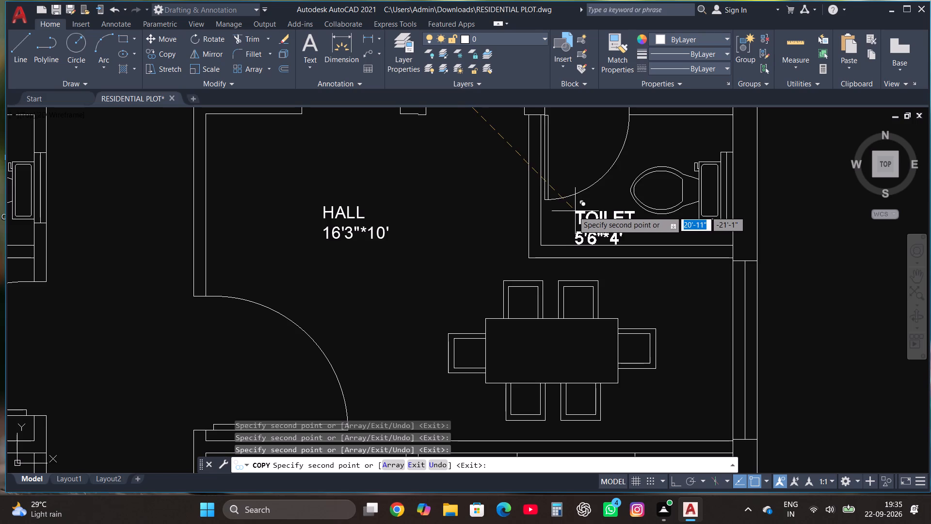
click(572, 206)
scroll(576, 325, down, 3)
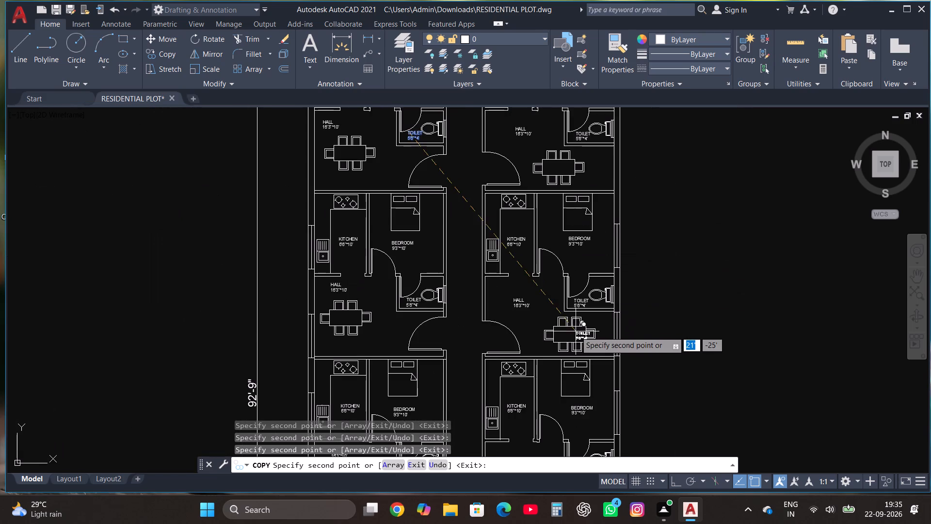
scroll(581, 327, down, 1)
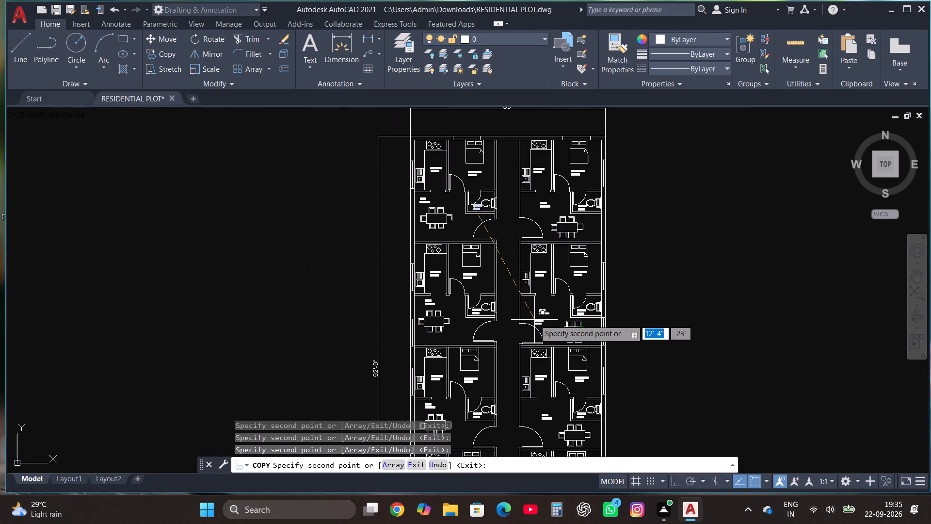
key(Escape)
Copy the northwest unit's KITCHEN label down into the wall opening between that kitchen and the hall.
scroll(443, 160, up, 2)
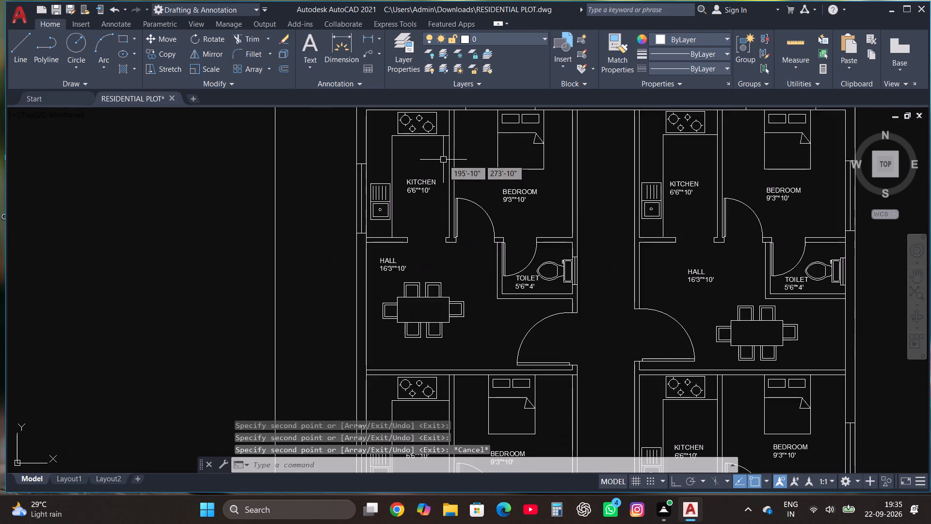
scroll(425, 235, up, 1)
click(404, 167)
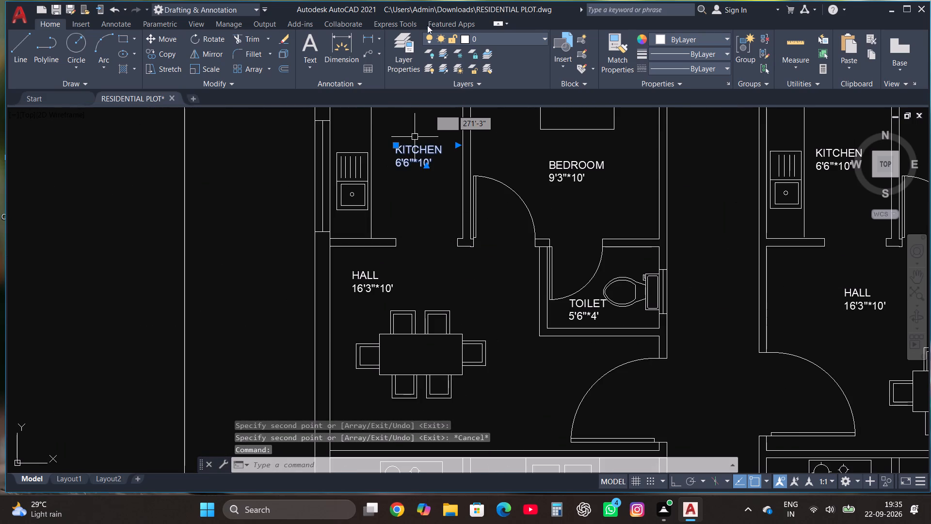
click(169, 52)
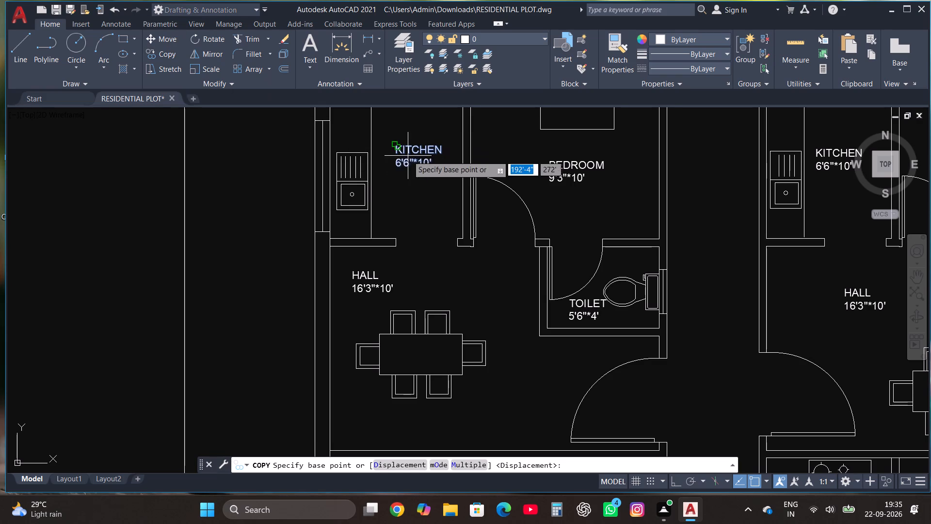
click(419, 158)
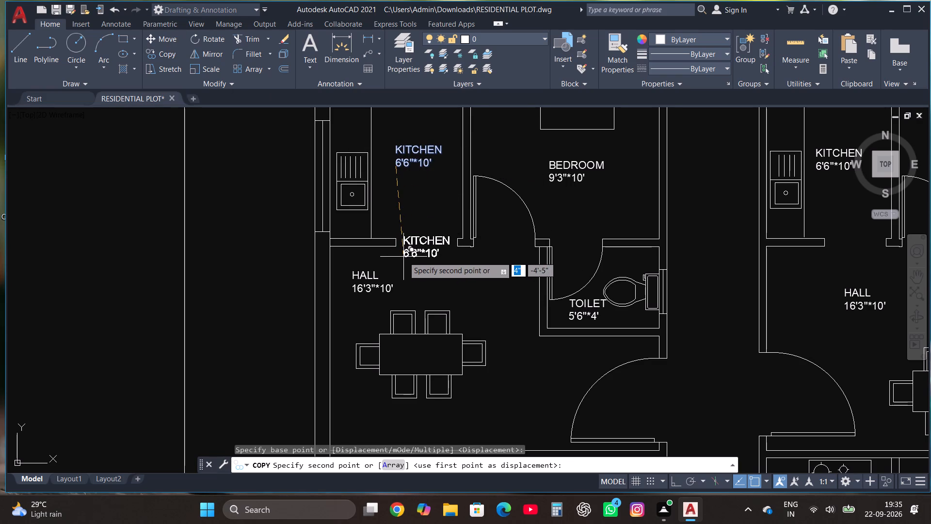
click(403, 257)
Replace the text of the label copy in the northwest unit's kitchen opening with the single letter O.
click(406, 245)
right_click(406, 245)
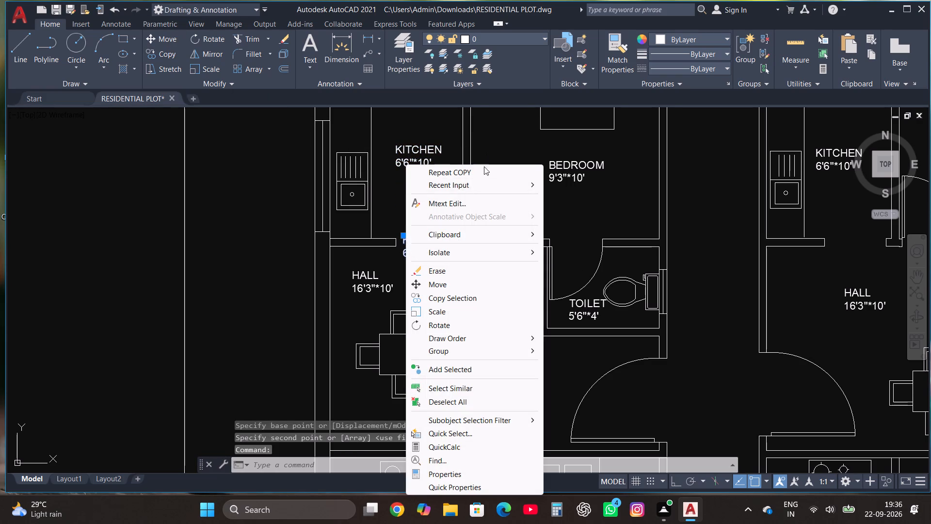
click(459, 201)
click(453, 251)
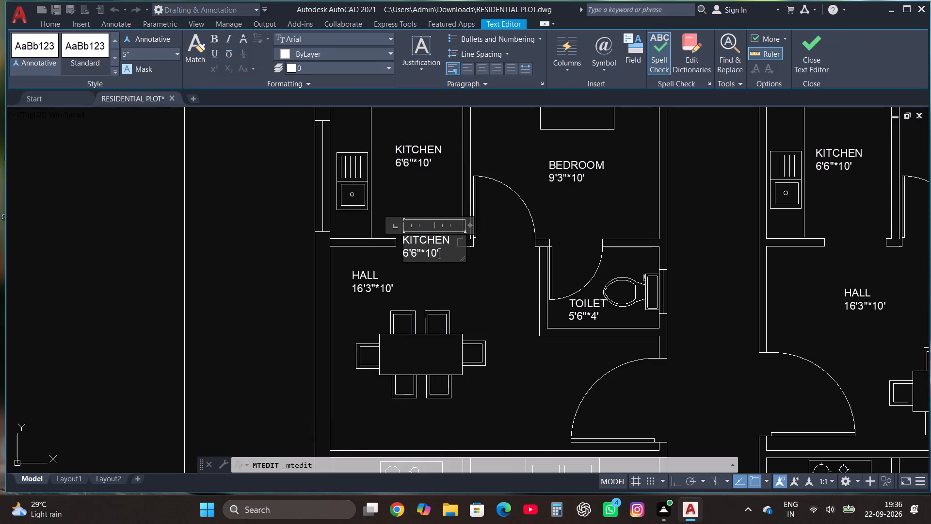
key(BackSpace)
key(BackSpace)
key(BackSpace)
key(BackSpace)
key(BackSpace)
key(BackSpace)
key(BackSpace)
key(BackSpace)
key(BackSpace)
key(BackSpace)
key(BackSpace)
key(BackSpace)
key(BackSpace)
key(BackSpace)
key(BackSpace)
key(BackSpace)
key(BackSpace)
key(BackSpace)
key(BackSpace)
key(BackSpace)
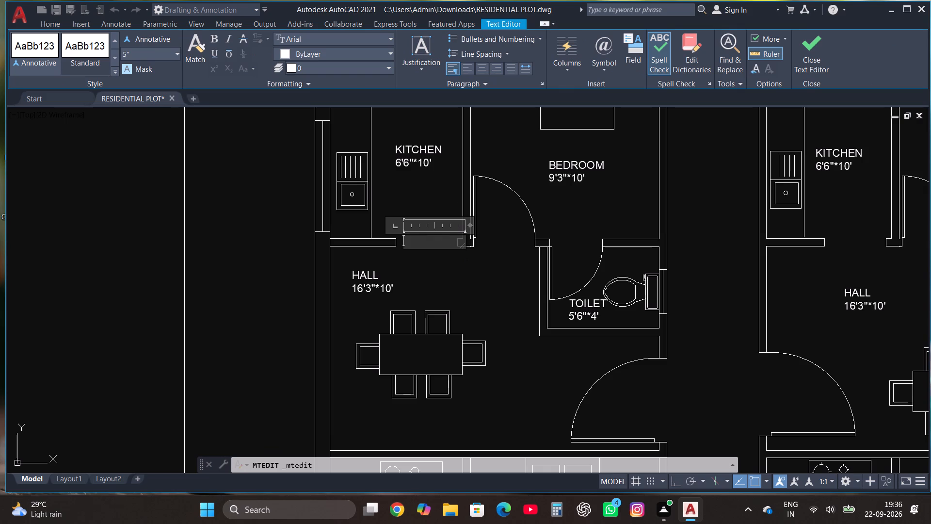
key(o)
click(804, 49)
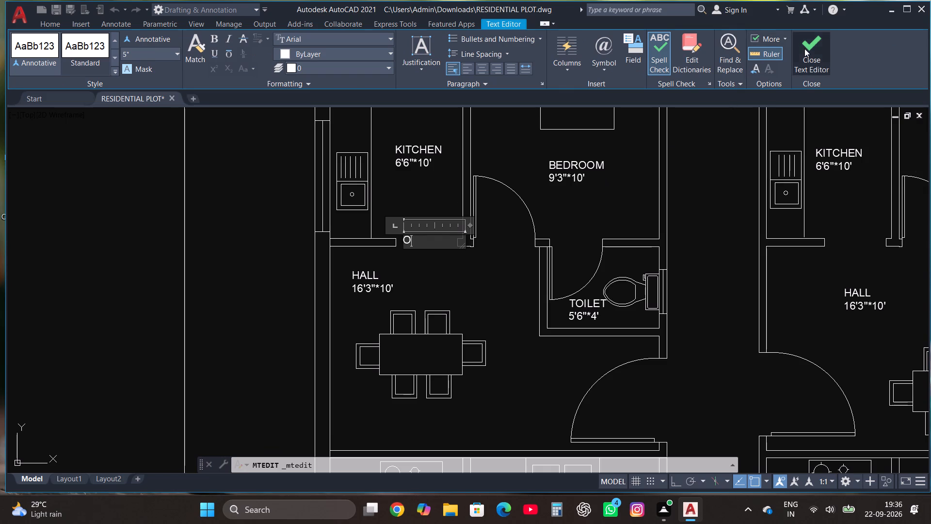
Move the O label slightly east to the middle of the northwest unit's kitchen opening.
click(405, 236)
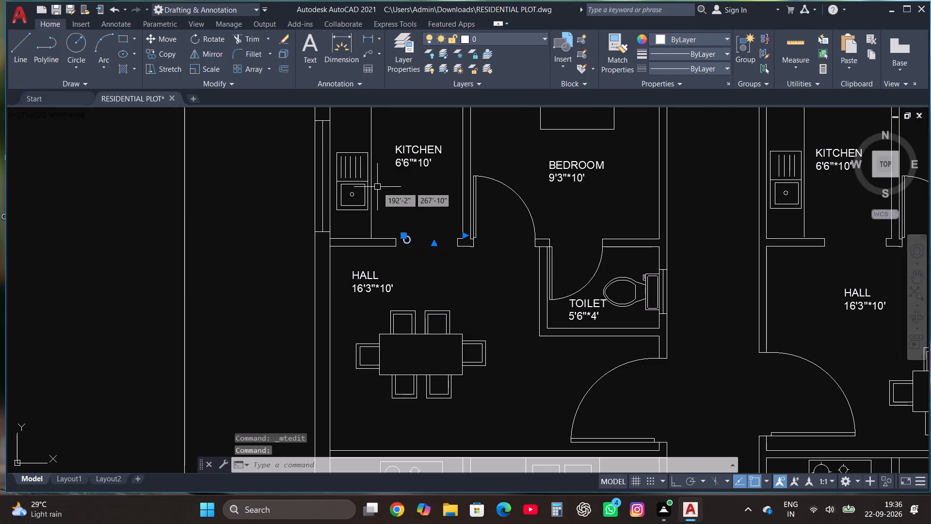
click(171, 39)
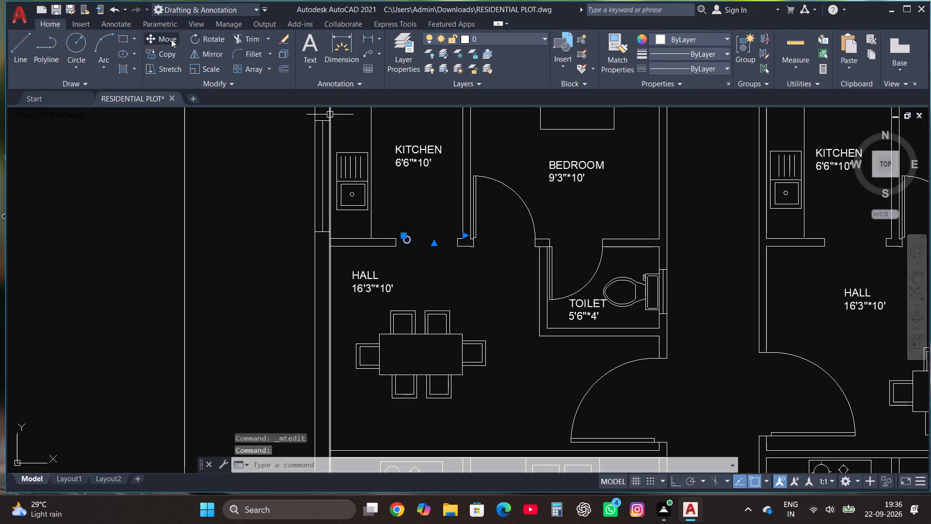
click(408, 242)
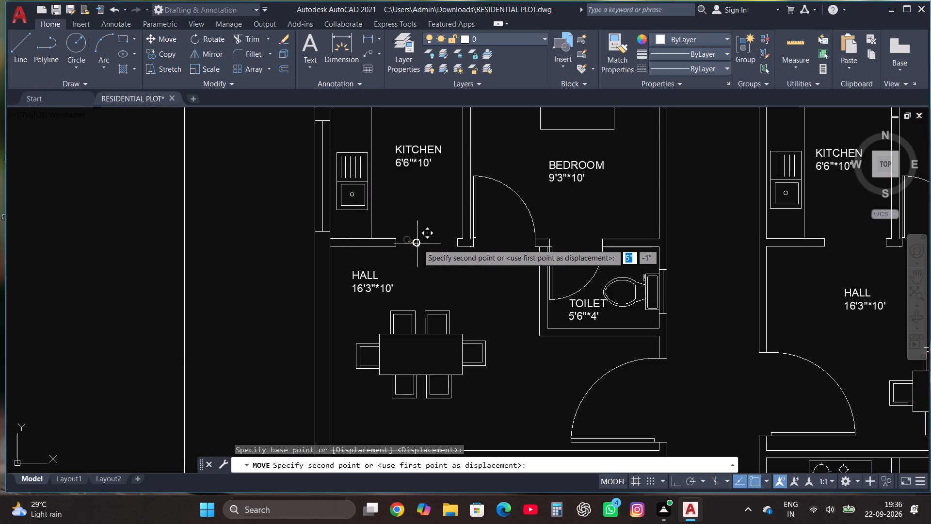
click(425, 245)
click(425, 245)
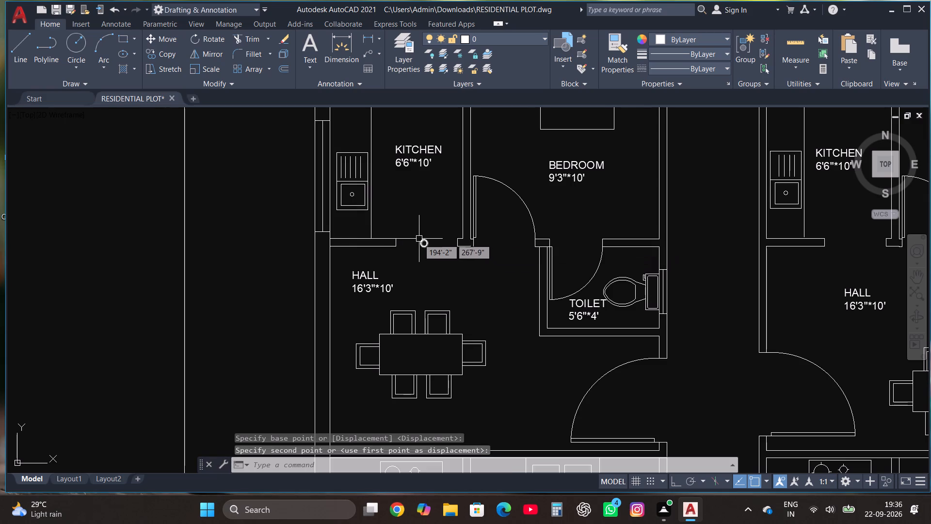
Copy the O label, in multiple mode, into the kitchen openings of the west units in the second, third and fourth rows.
click(423, 246)
click(155, 57)
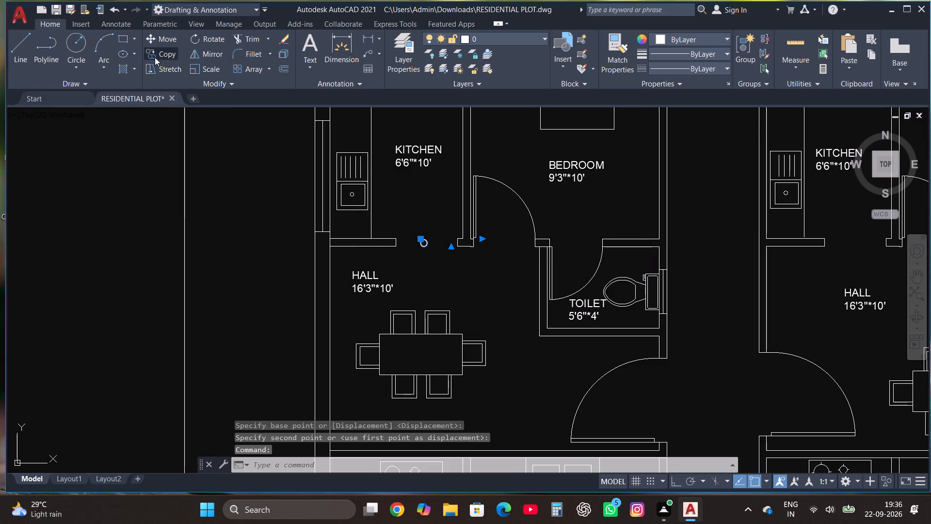
click(476, 464)
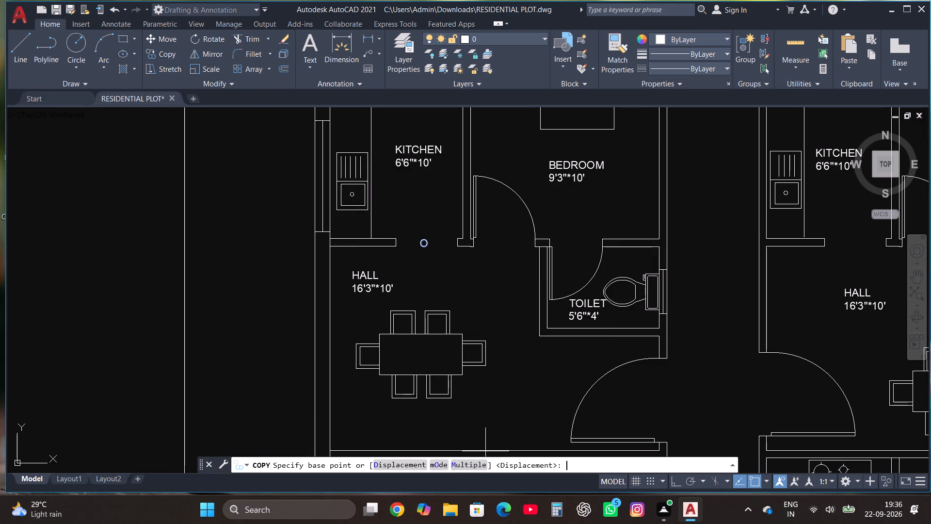
click(420, 243)
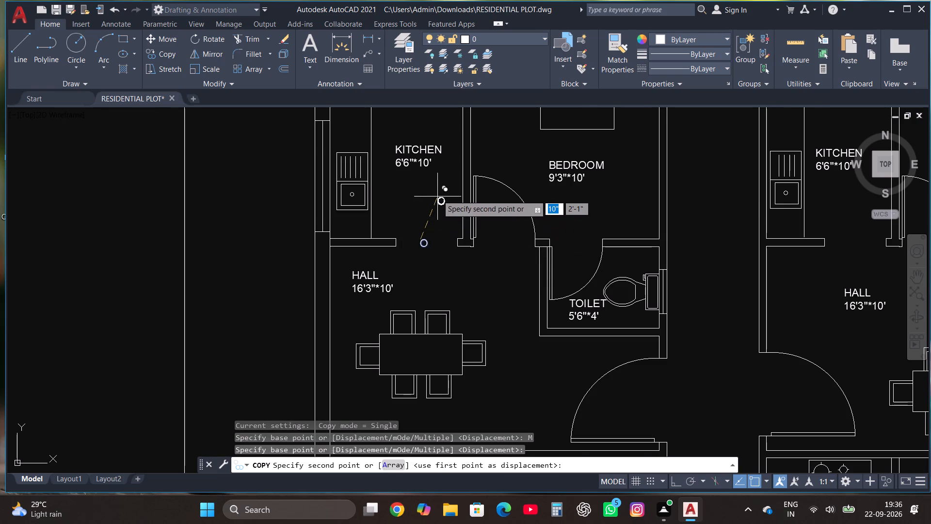
scroll(437, 194, down, 3)
scroll(425, 299, up, 2)
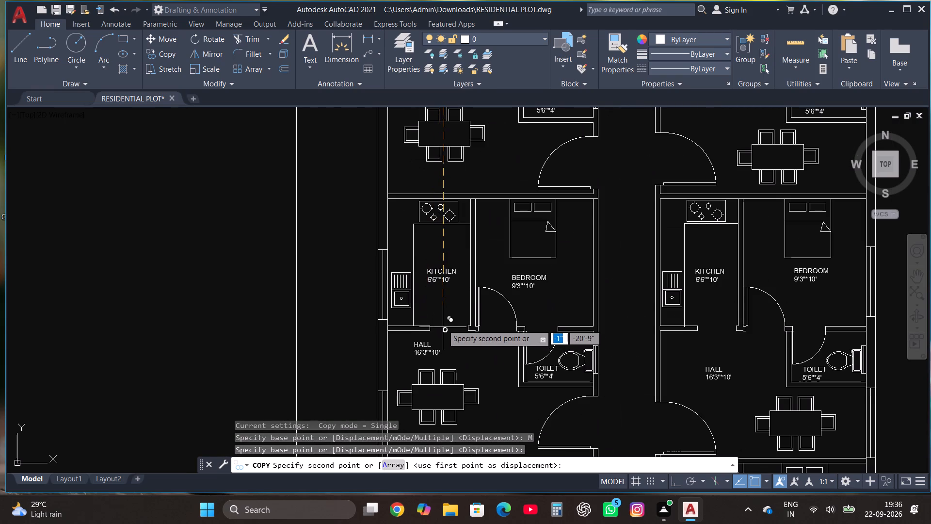
click(443, 325)
scroll(456, 274, down, 3)
scroll(455, 352, up, 4)
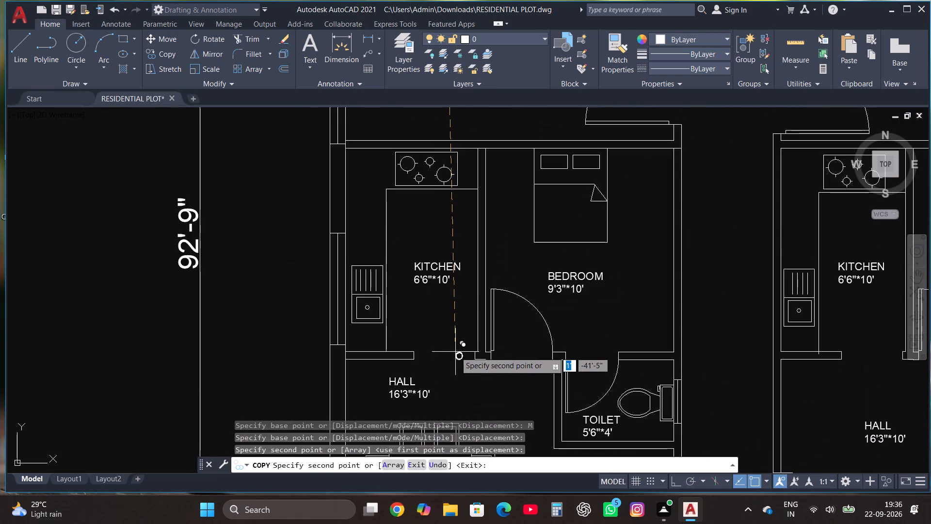
click(440, 352)
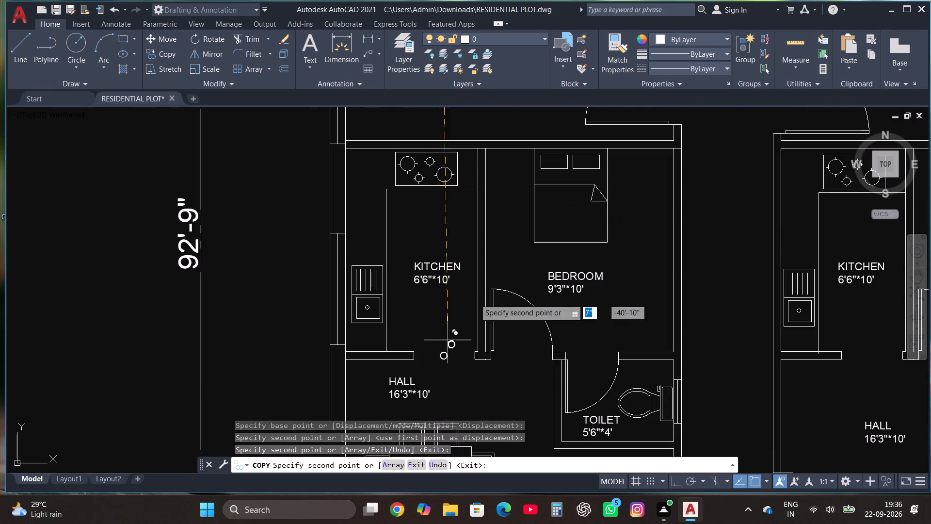
scroll(484, 276, down, 3)
scroll(470, 396, up, 3)
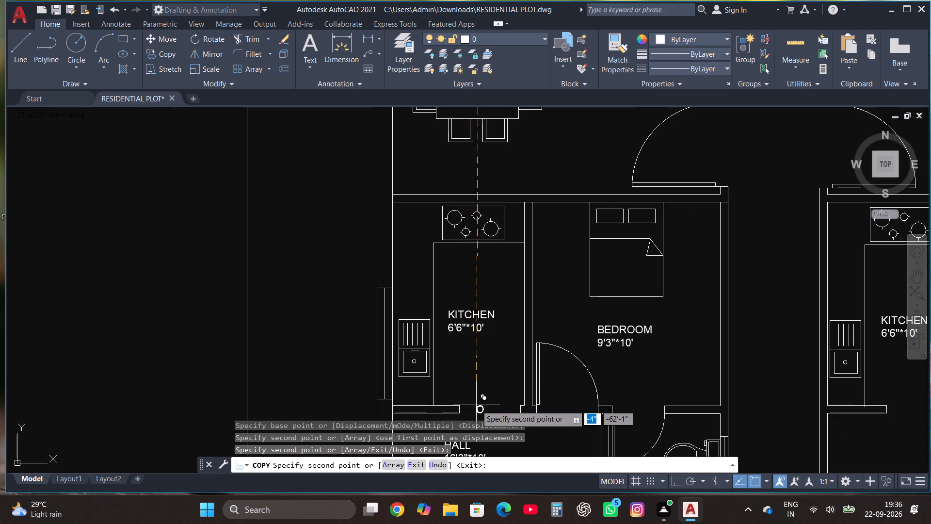
click(482, 405)
Place O label copies in the kitchen openings of all four east units, working from the fourth row up to the first.
scroll(478, 293, down, 3)
scroll(594, 321, up, 2)
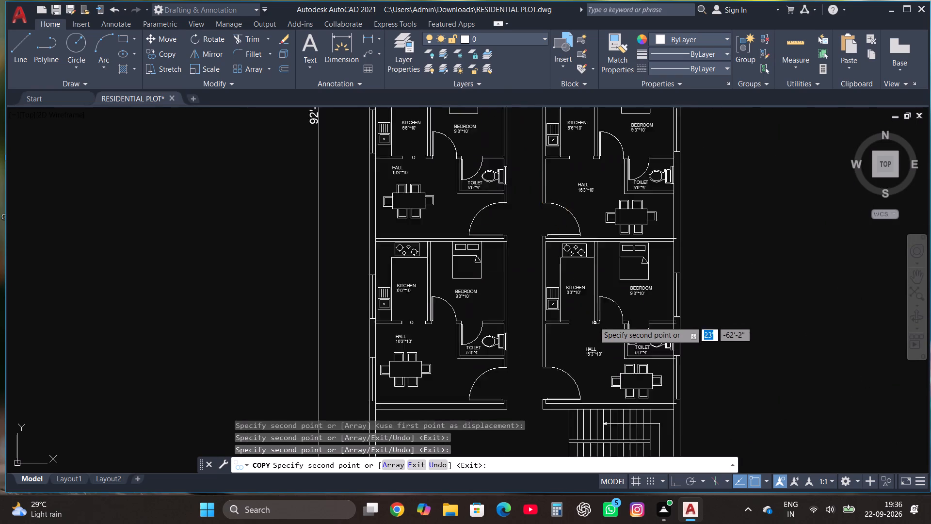
scroll(594, 321, up, 2)
click(527, 321)
scroll(528, 363, down, 3)
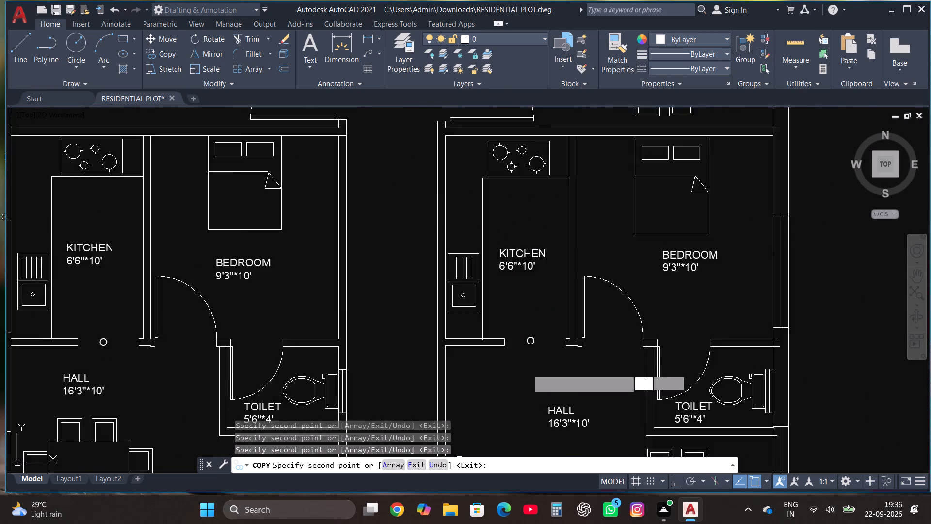
scroll(528, 372, down, 1)
scroll(523, 255, up, 4)
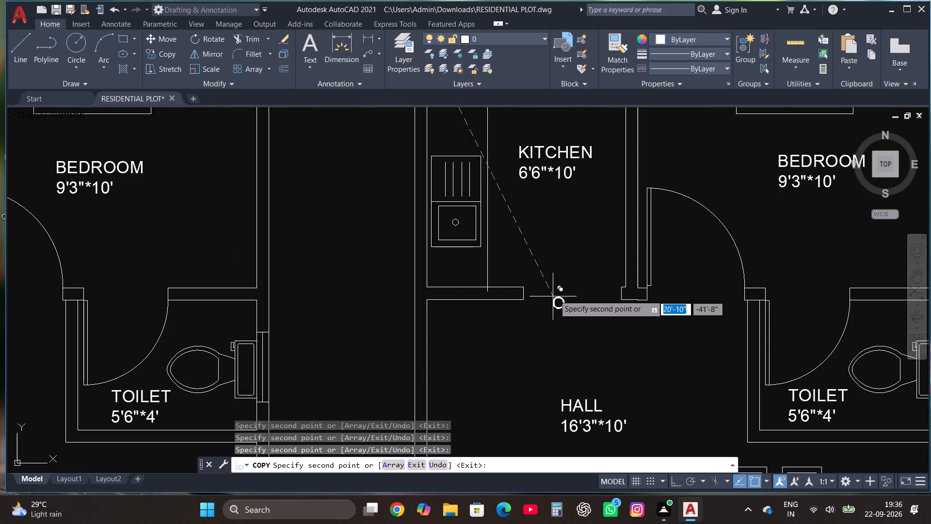
click(560, 289)
scroll(533, 382, down, 3)
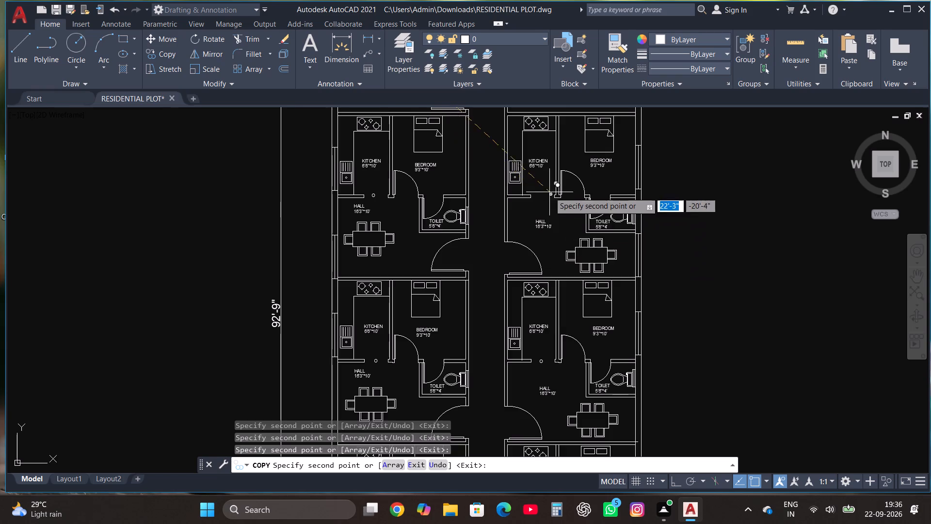
scroll(548, 189, up, 4)
click(518, 213)
scroll(534, 367, down, 6)
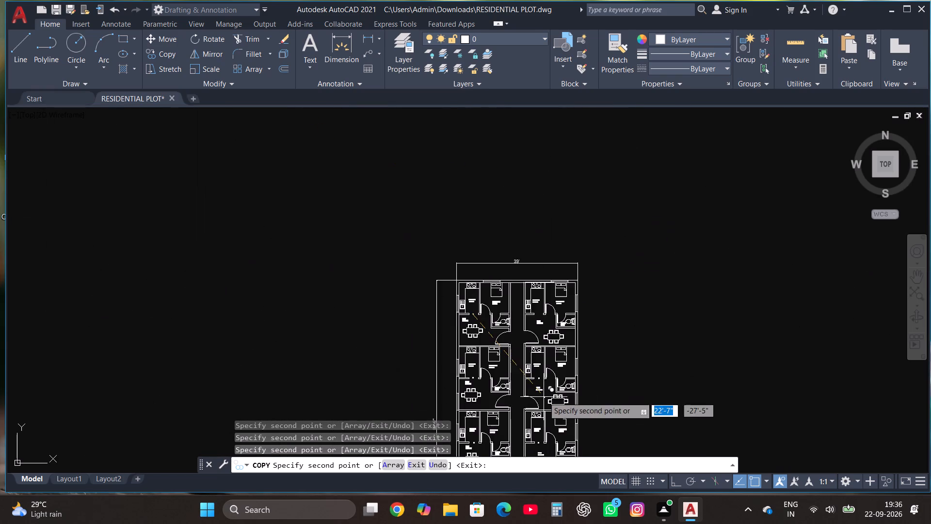
scroll(541, 300, up, 4)
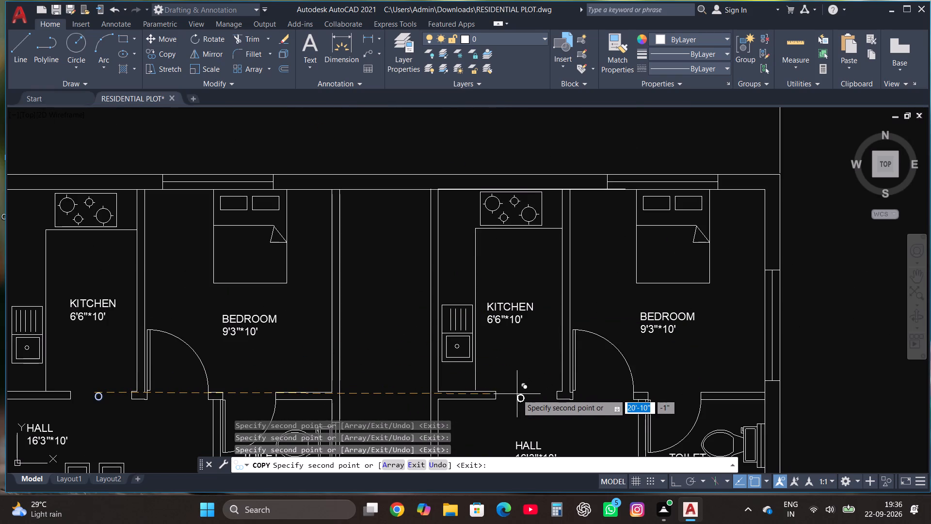
click(519, 393)
scroll(549, 307, down, 2)
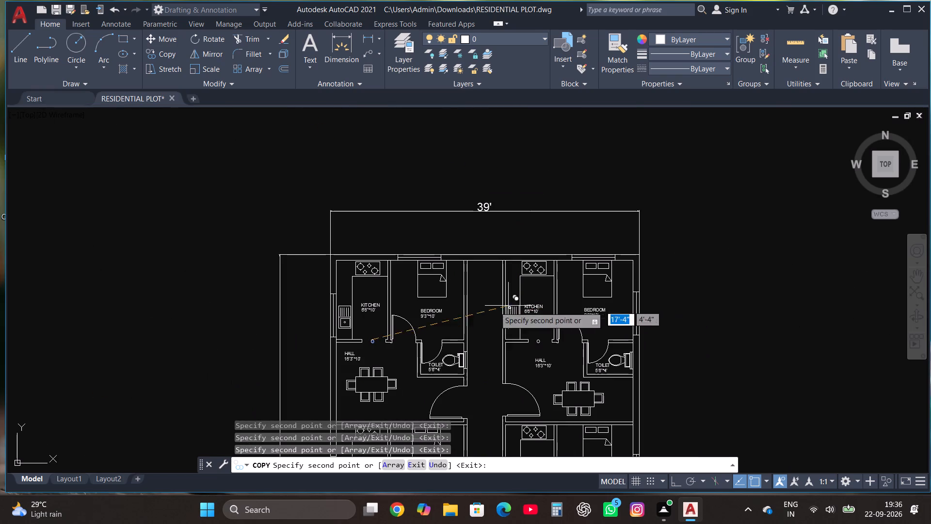
Place one more O label copy inside the bedroom door swing of the northwest unit and finish copying.
click(402, 336)
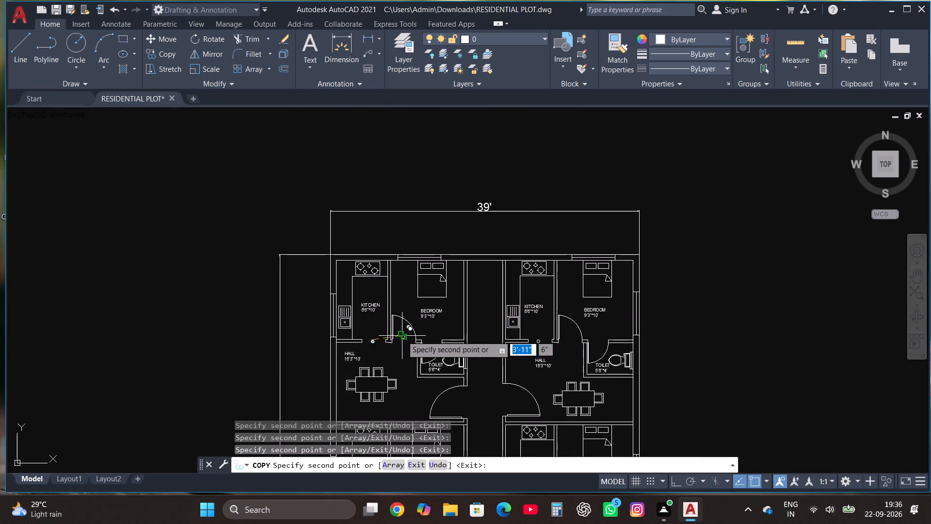
key(Escape)
scroll(401, 336, up, 1)
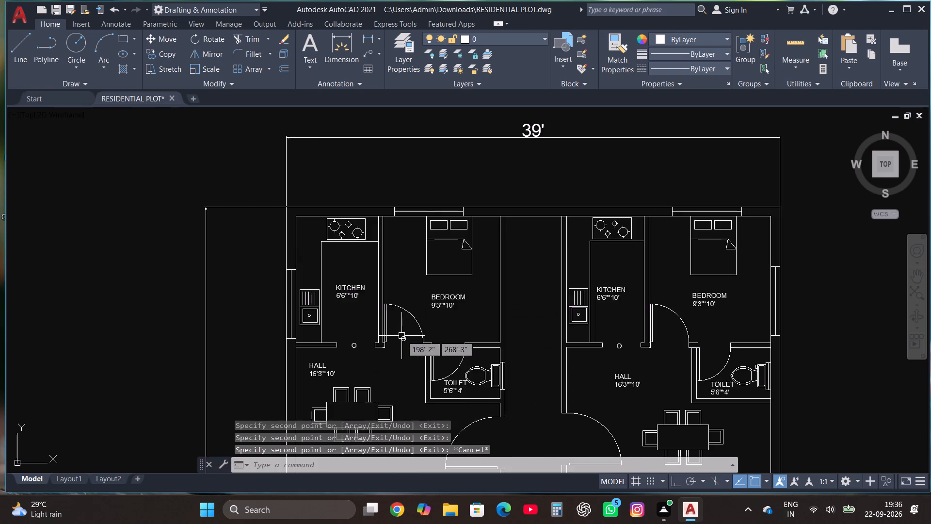
Change the text of the O label inside the northwest unit's bedroom door swing to D.
scroll(403, 353, up, 2)
click(400, 317)
right_click(400, 317)
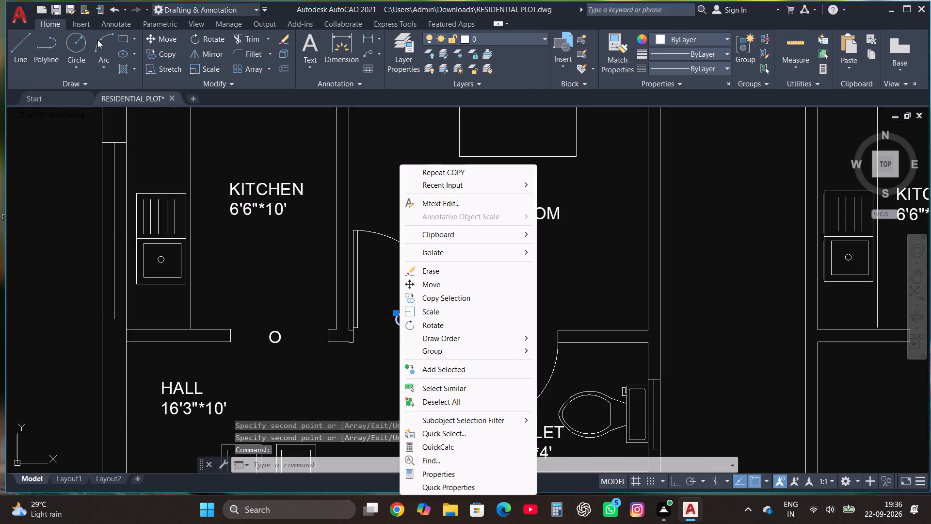
click(435, 203)
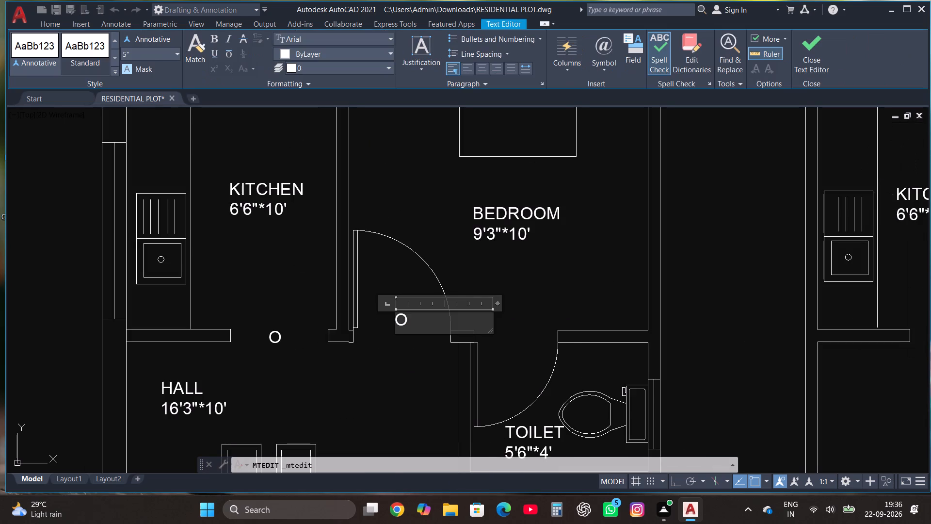
click(425, 332)
key(BackSpace)
key(d)
click(810, 51)
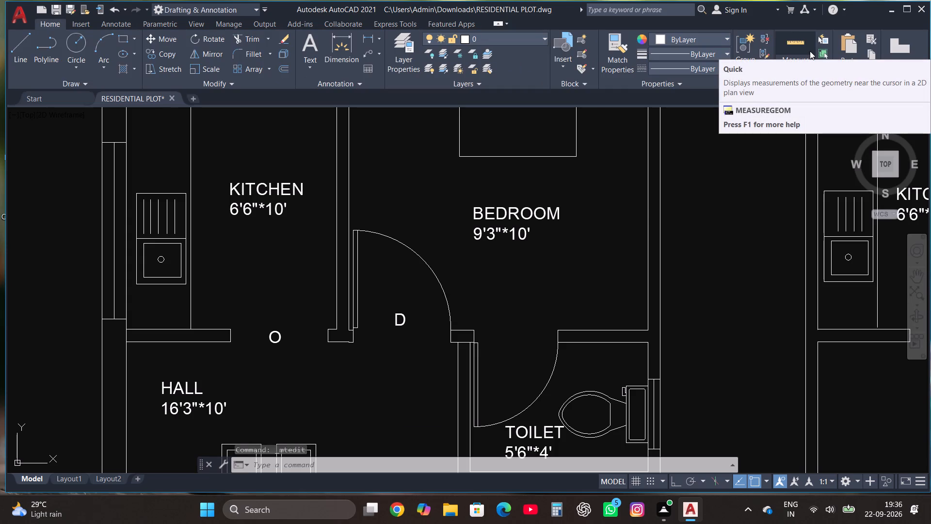
Move the D label about 4" south into the middle of the northwest unit's bedroom doorway.
click(389, 325)
click(417, 317)
click(408, 320)
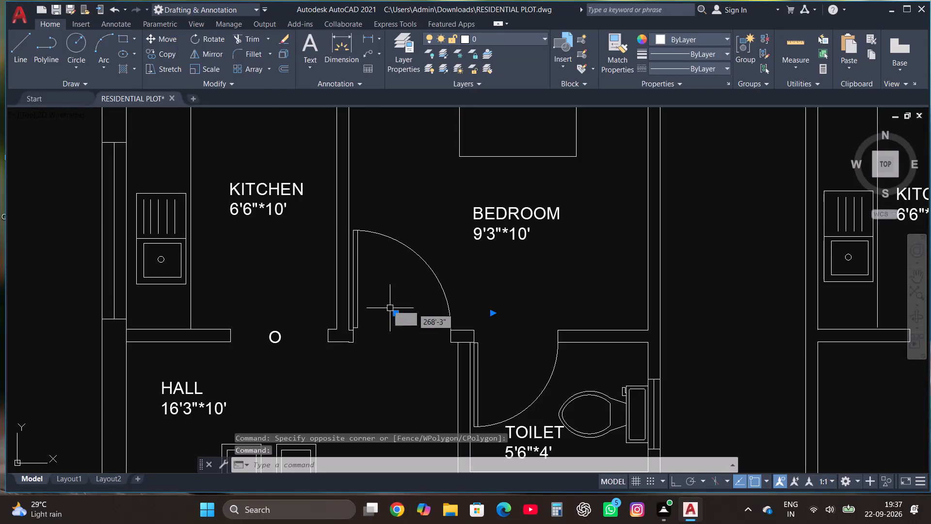
click(167, 41)
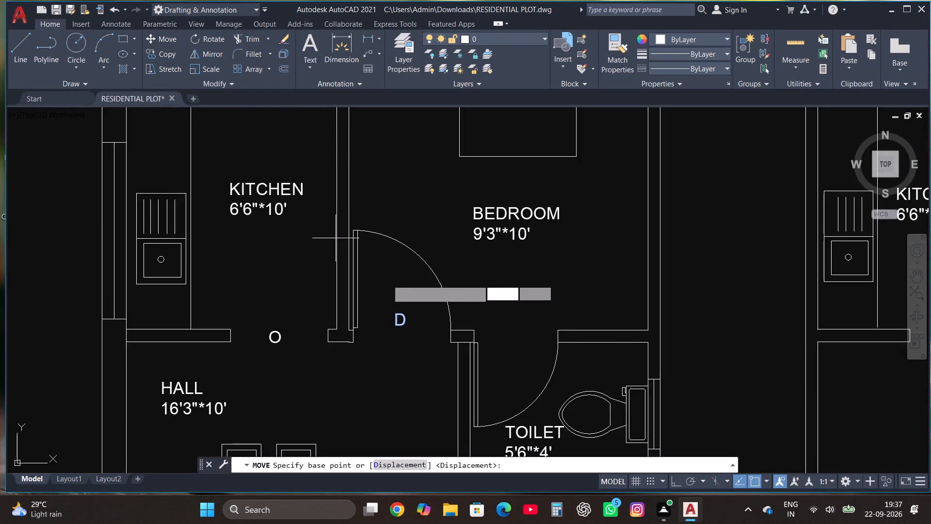
click(402, 323)
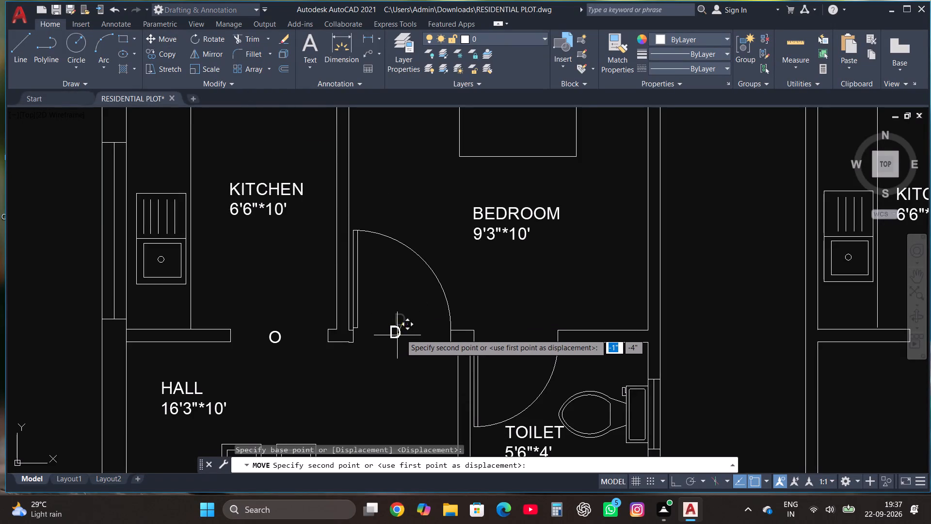
click(398, 334)
click(398, 334)
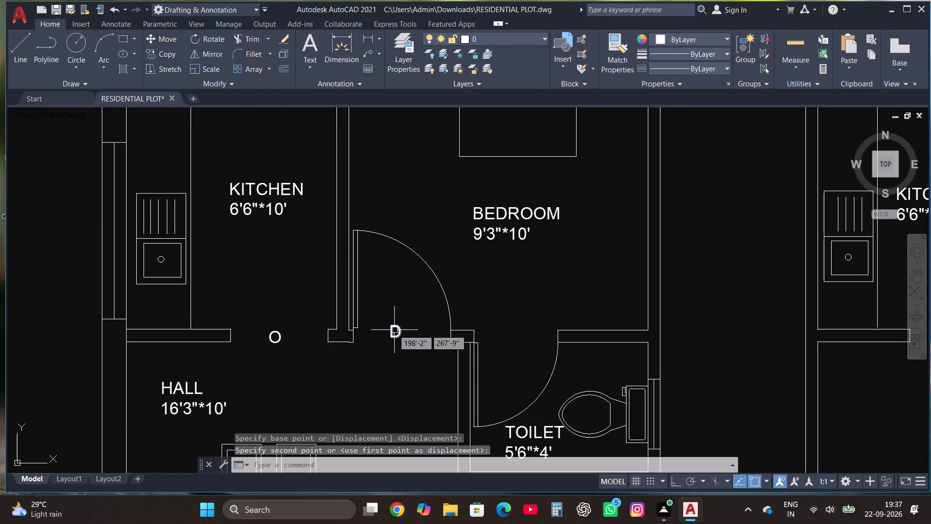
Copy the D label, in multiple mode, into the bedroom doorways of the northeast unit and both second-row units.
click(394, 326)
click(165, 58)
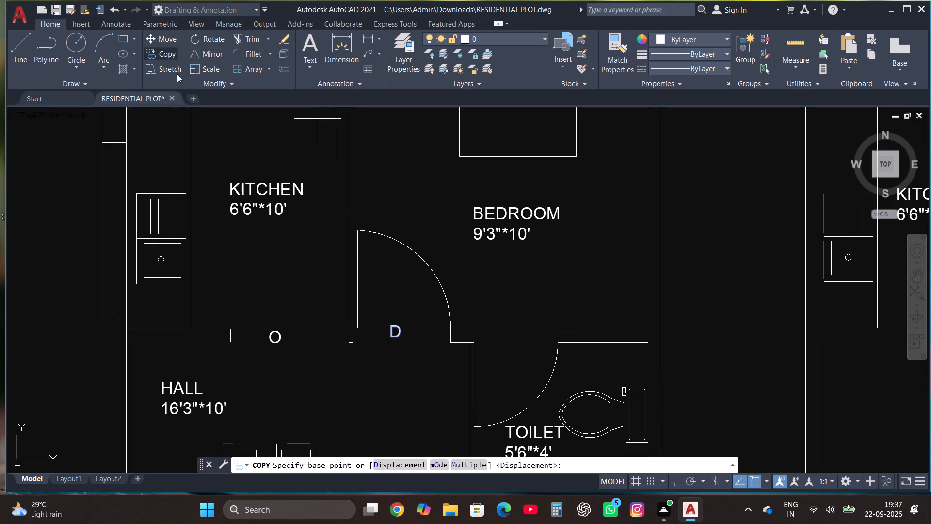
click(469, 464)
click(403, 336)
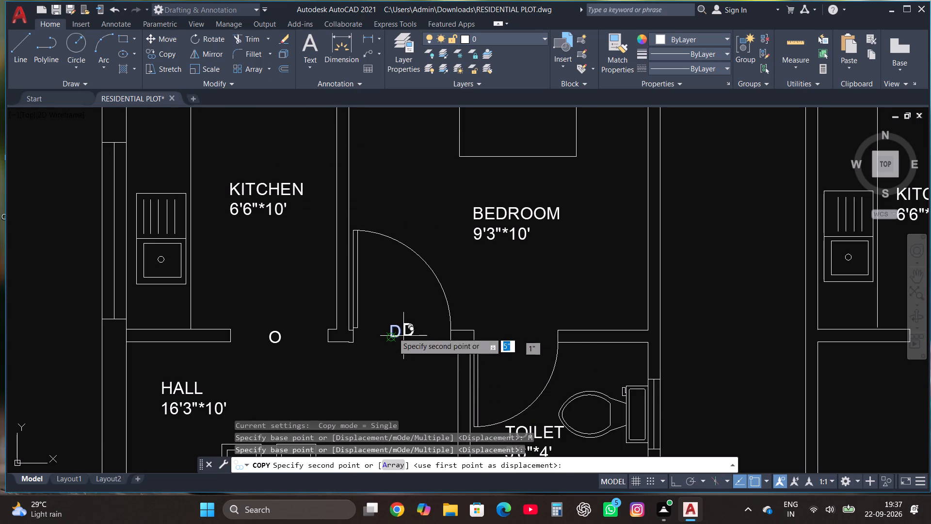
scroll(367, 325, down, 2)
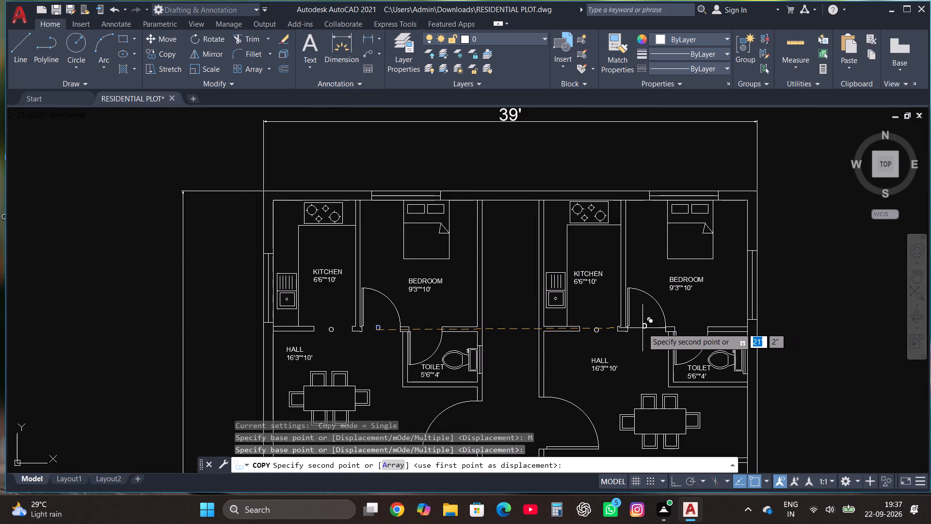
click(642, 328)
scroll(448, 258, down, 3)
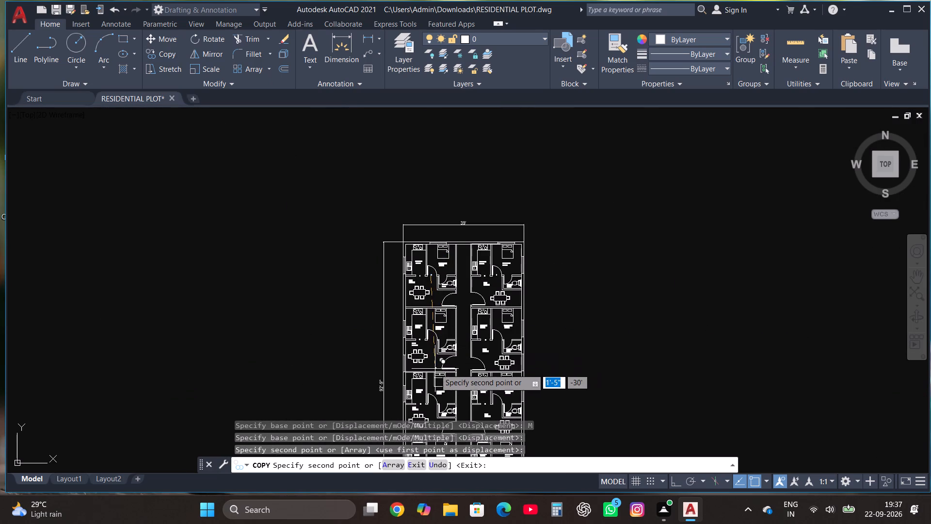
scroll(437, 377, up, 3)
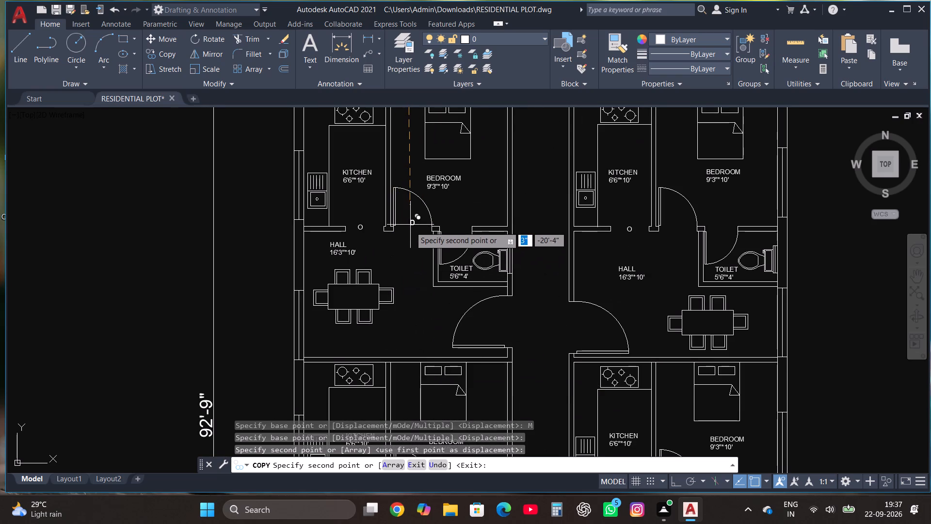
click(408, 227)
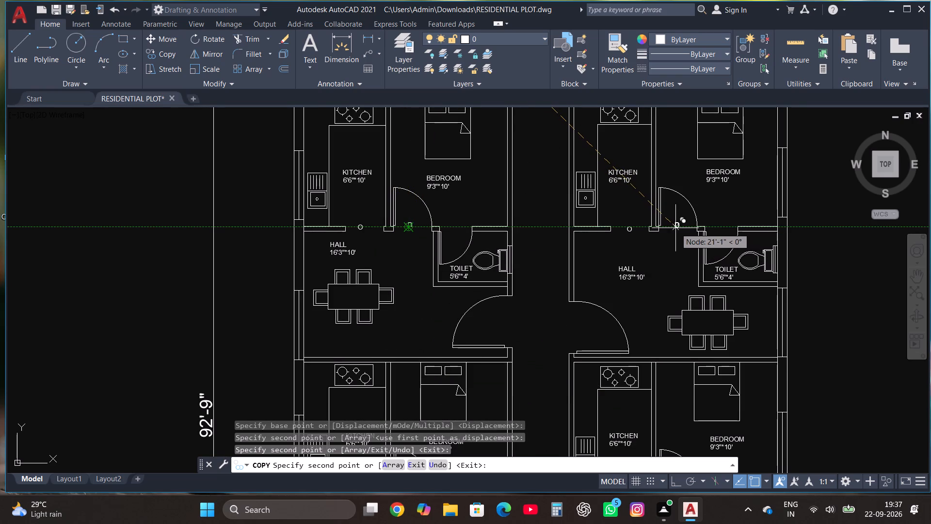
click(675, 228)
Place D label copies in the bedroom doorways of both third-row and both fourth-row units and finish copying.
scroll(477, 192, down, 2)
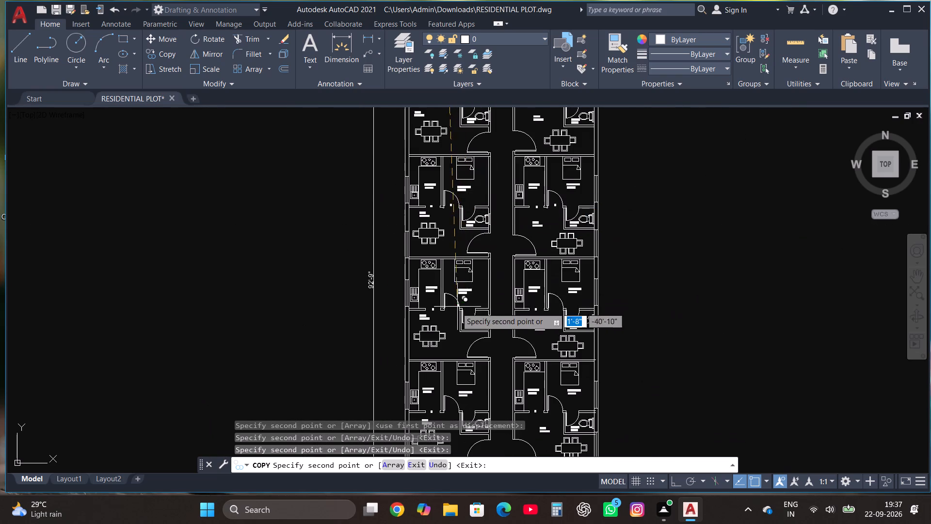
scroll(456, 308, up, 3)
click(426, 317)
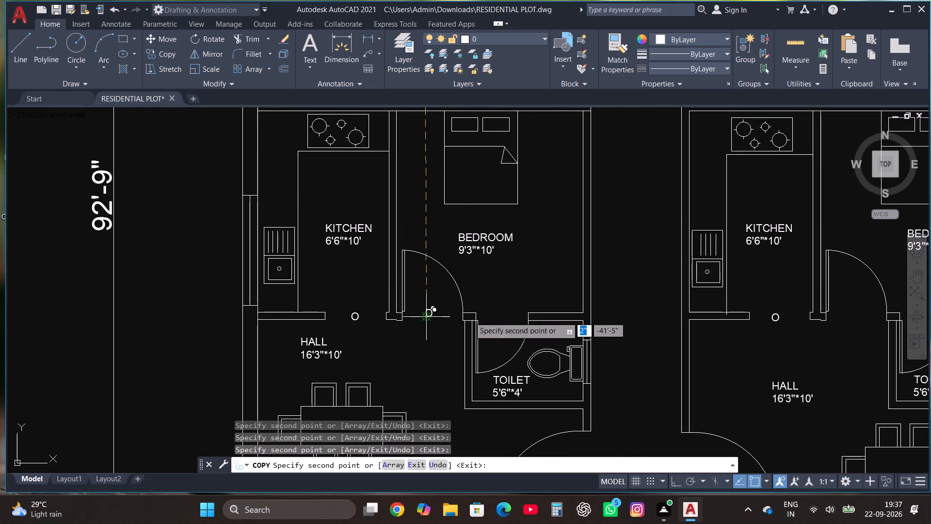
click(851, 318)
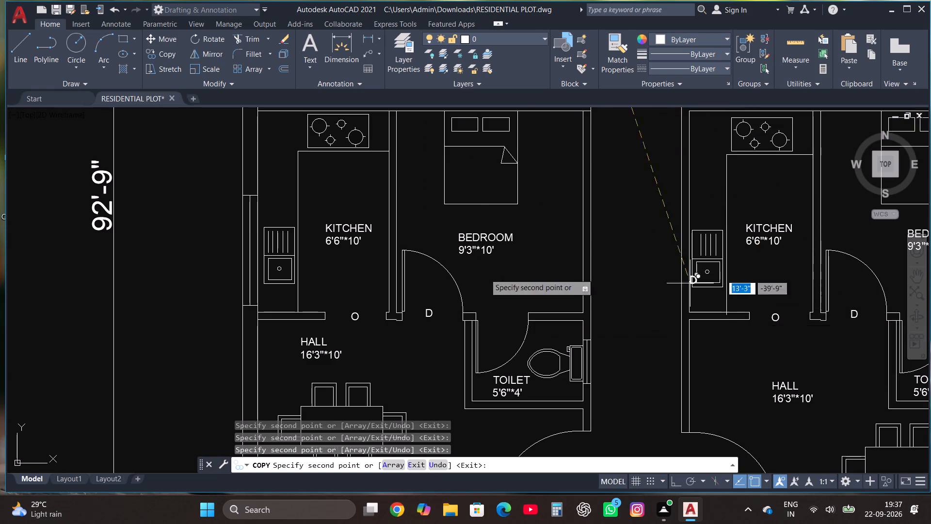
scroll(442, 256, down, 3)
scroll(434, 363, up, 3)
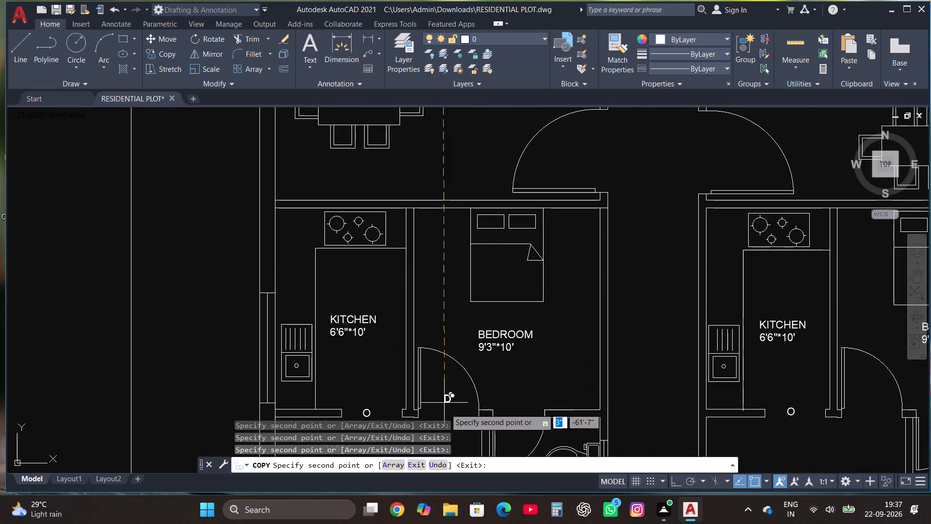
click(441, 416)
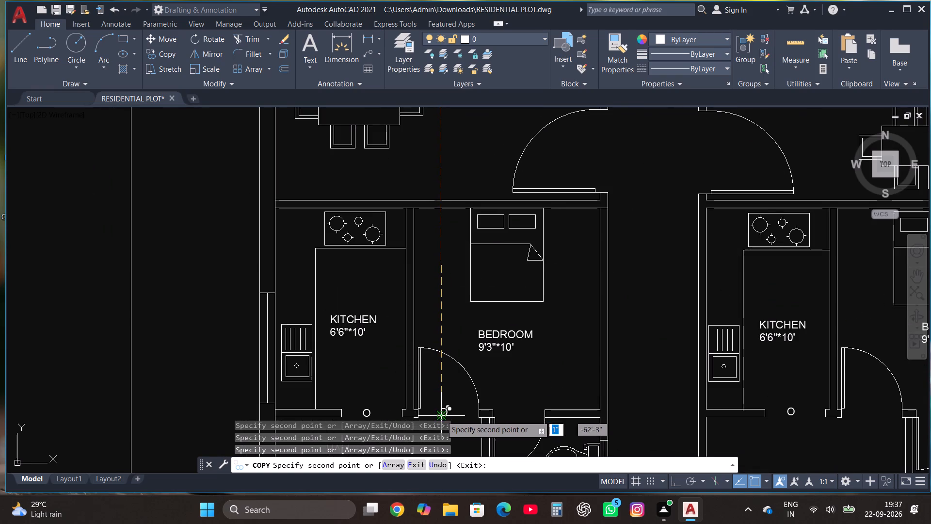
click(868, 416)
scroll(428, 274, down, 3)
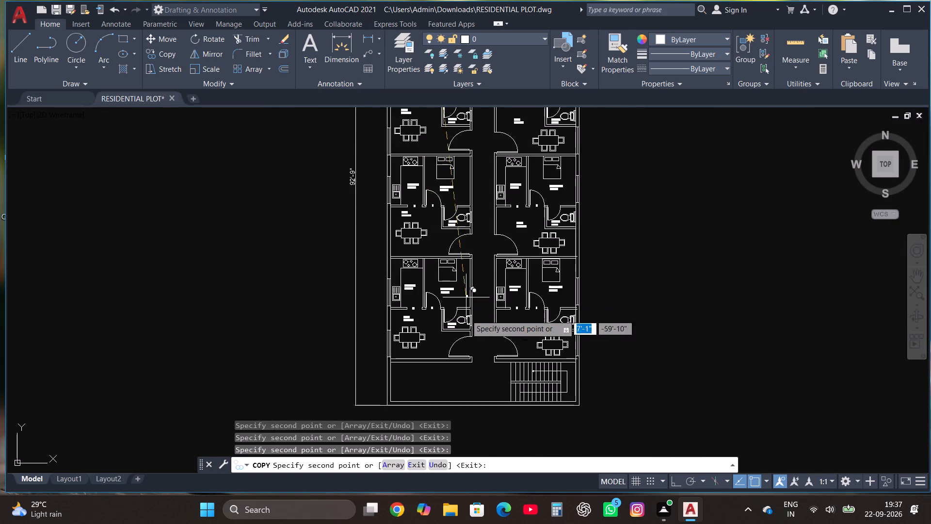
scroll(467, 373, down, 1)
key(Escape)
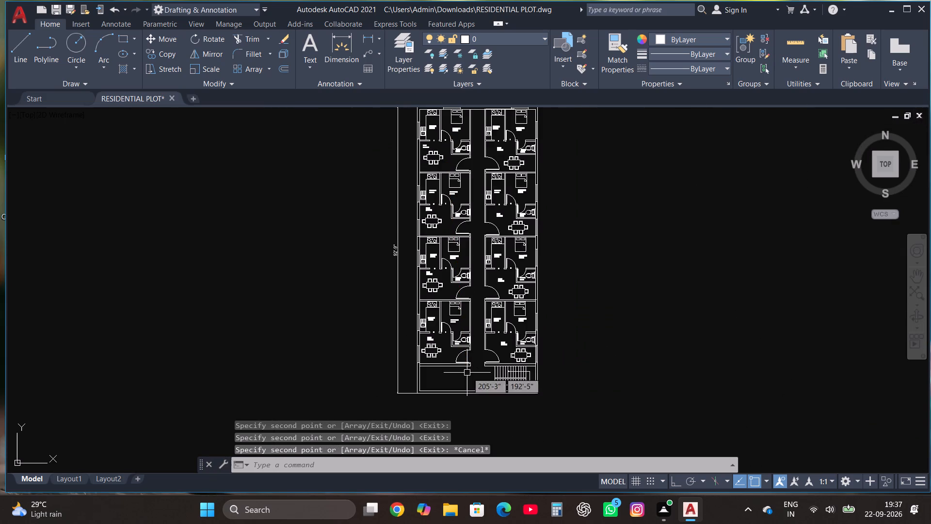
Copy the northwest unit's bedroom door D label into the same unit's toilet doorway.
scroll(462, 304, down, 1)
scroll(460, 207, up, 3)
scroll(418, 169, up, 1)
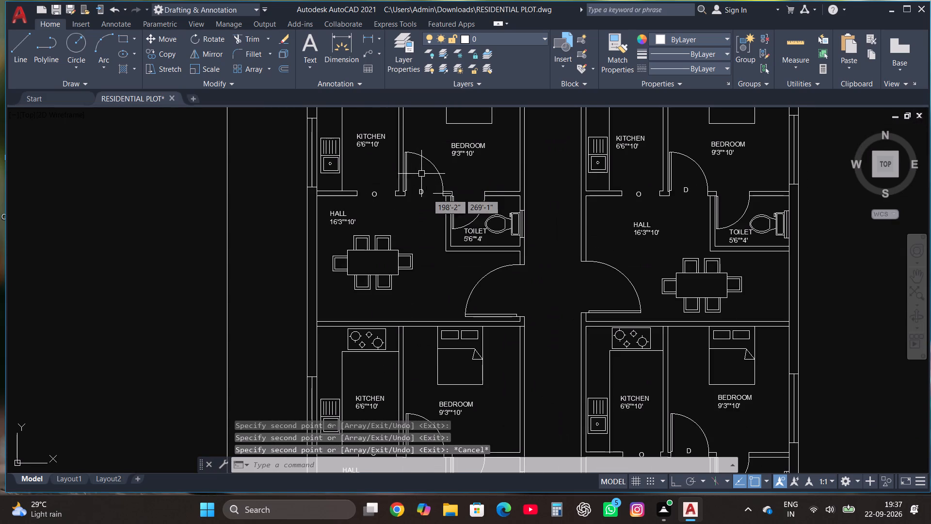
scroll(424, 193, up, 2)
click(413, 189)
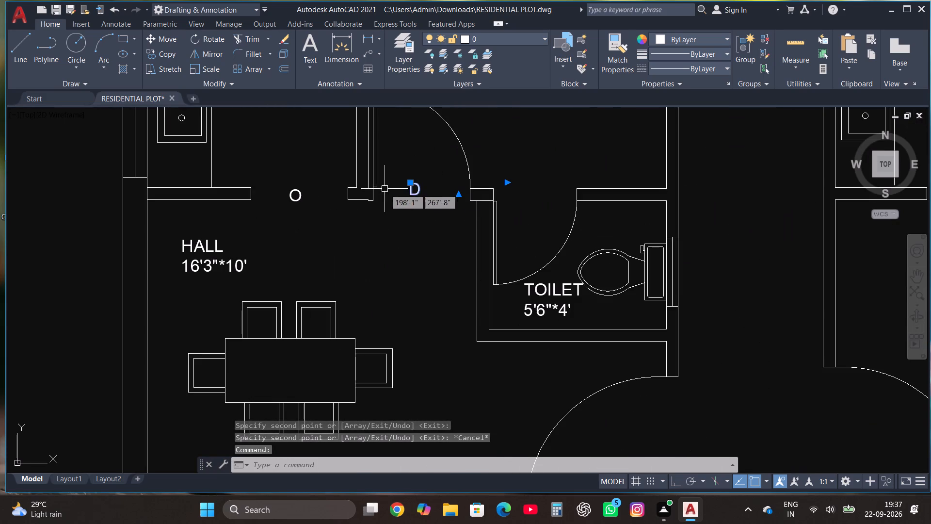
click(167, 51)
click(415, 200)
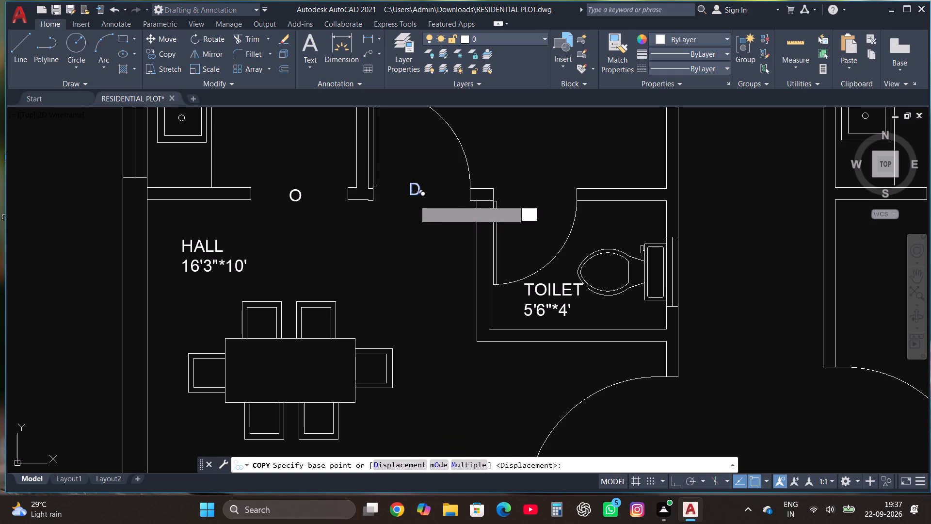
click(526, 206)
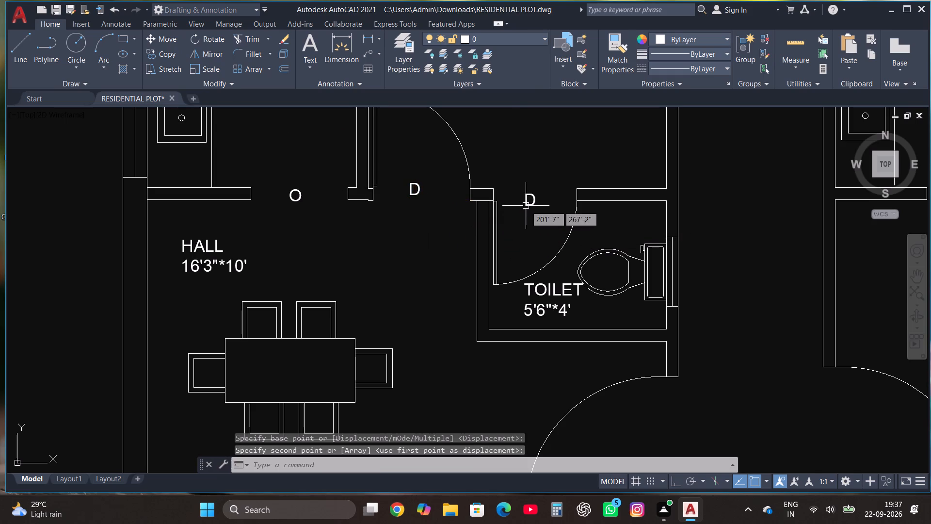
Copy the toilet door's D label into the northwest unit's main entrance doorway off the corridor.
scroll(531, 215, down, 2)
click(532, 213)
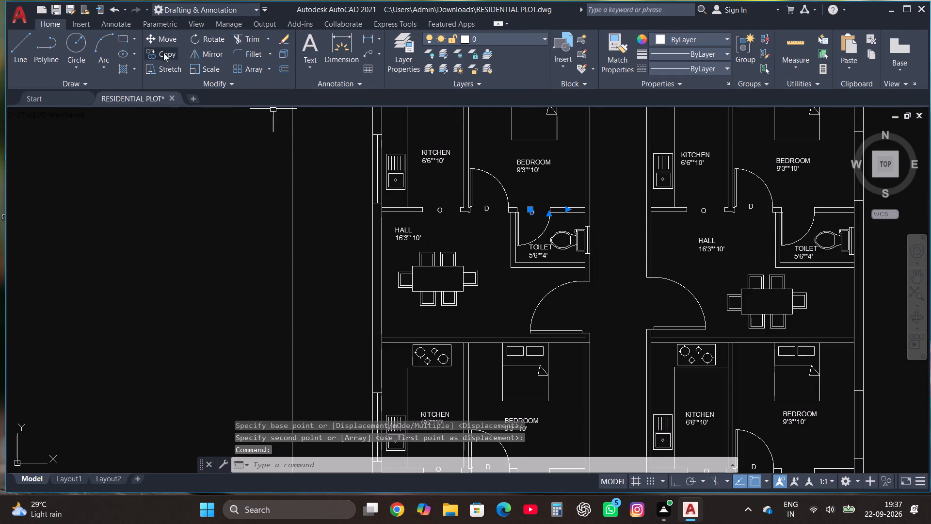
click(163, 53)
click(531, 217)
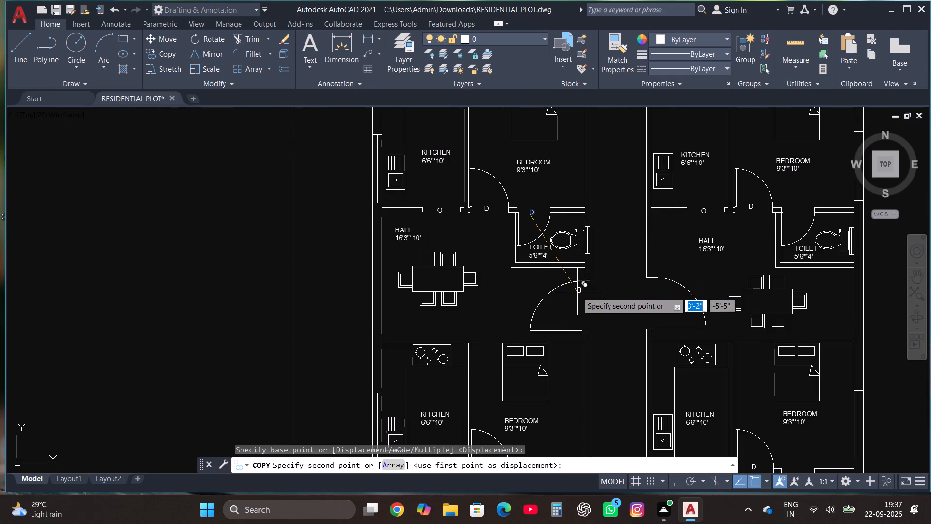
click(574, 311)
Change the text of the D label at the northwest unit's main entrance to MD.
scroll(578, 314, up, 2)
click(571, 302)
right_click(570, 302)
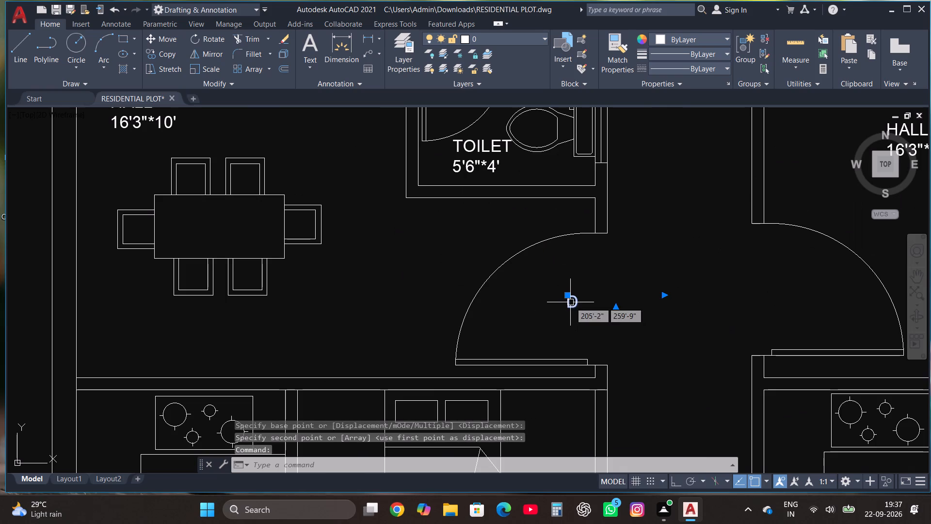
click(607, 202)
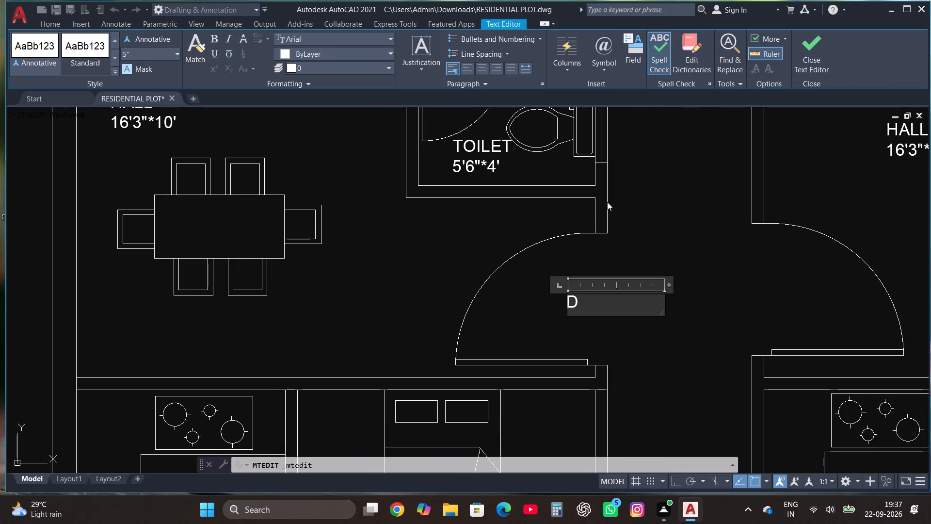
key(m)
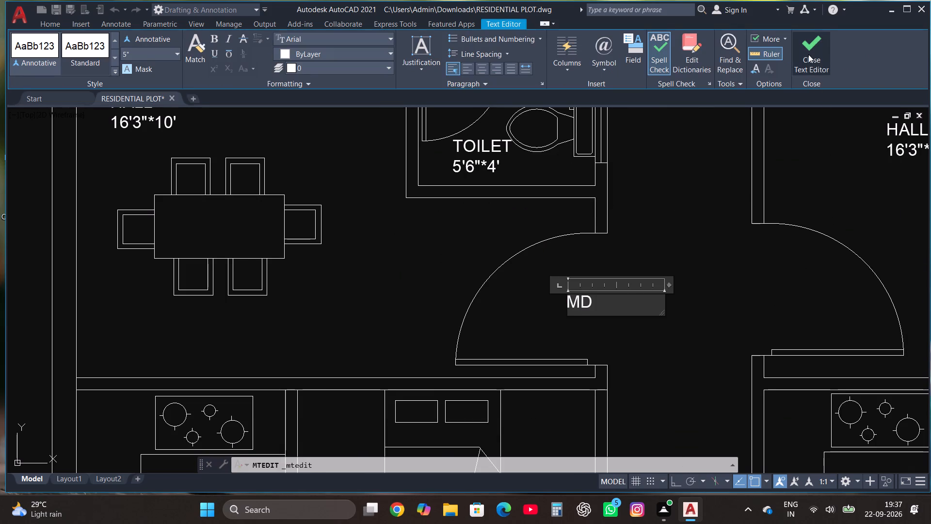
click(808, 54)
Copy the northwest unit's MD label into the main entrance doorways of the northeast unit and both second-row units.
click(570, 300)
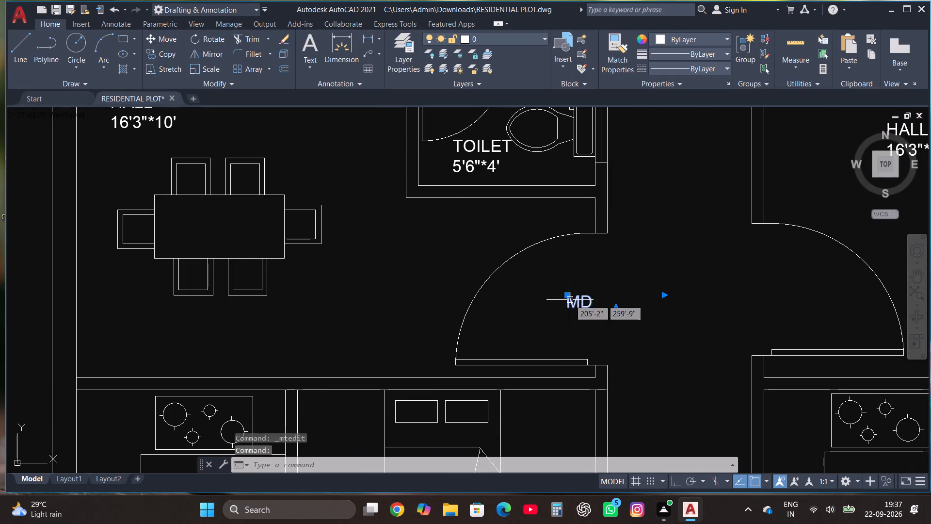
click(165, 56)
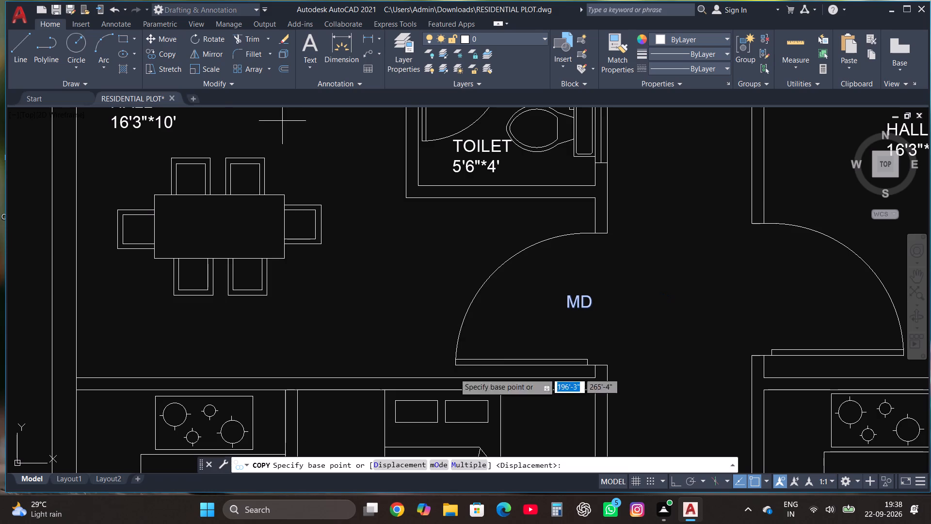
click(467, 466)
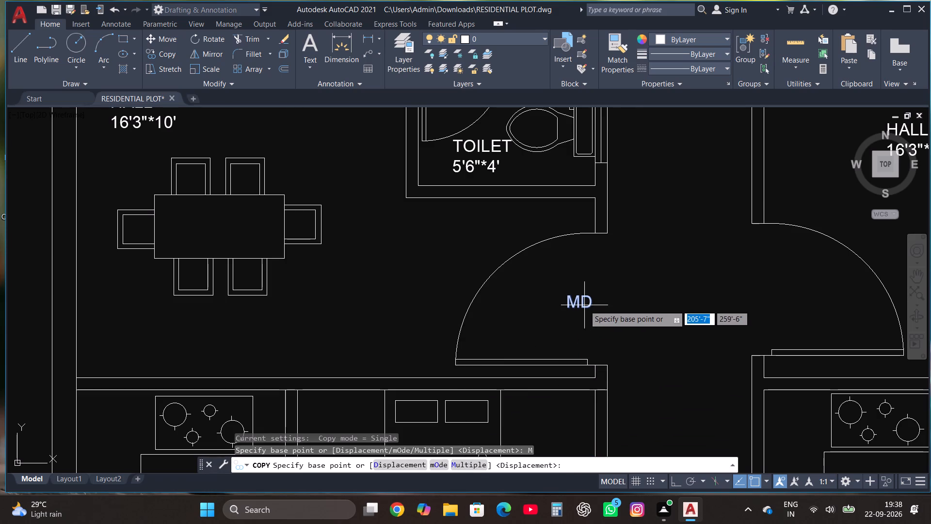
click(584, 305)
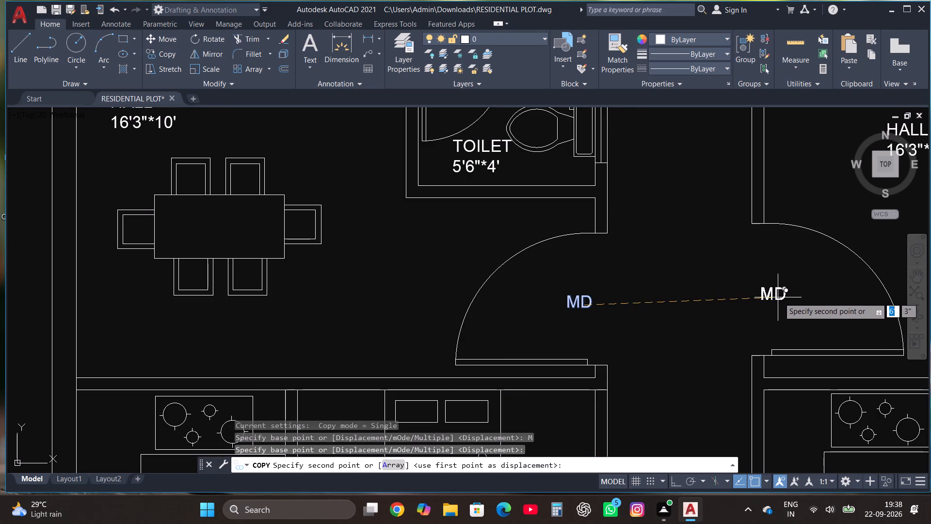
click(779, 297)
scroll(603, 235, down, 3)
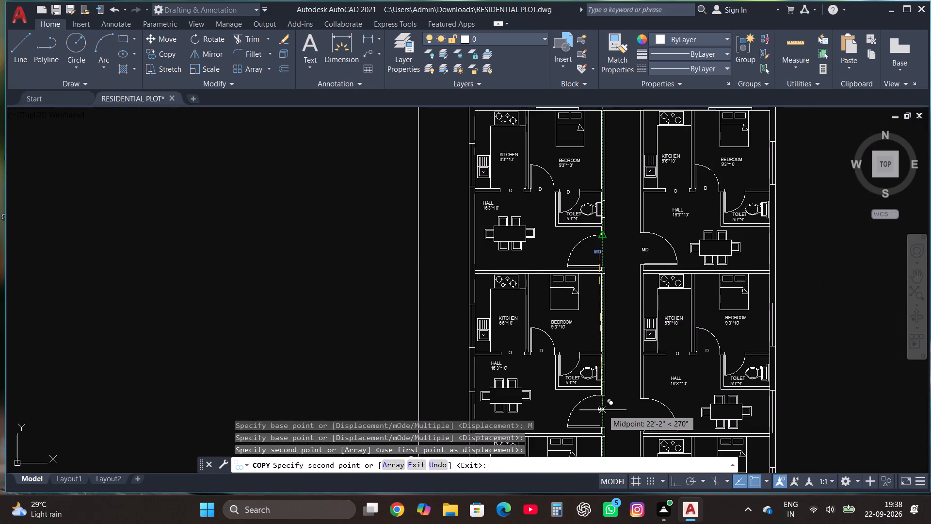
scroll(603, 410, up, 2)
click(594, 420)
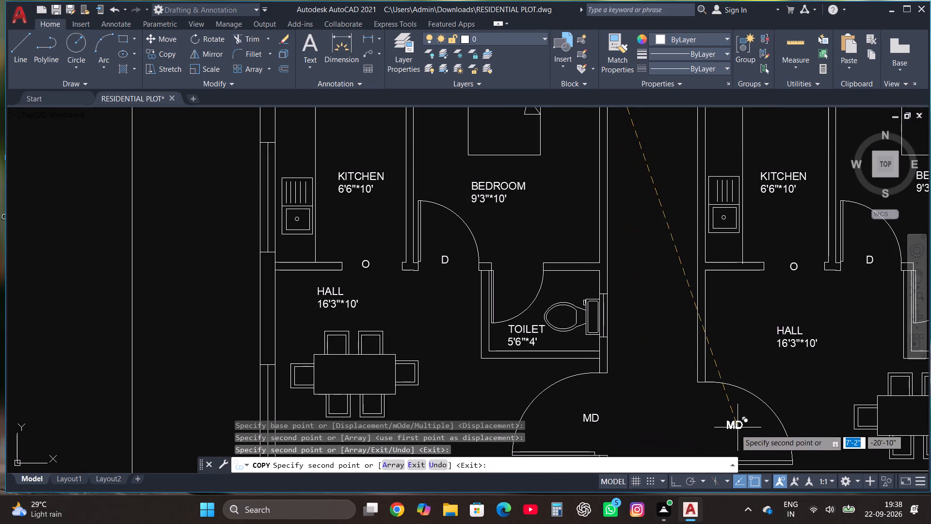
click(714, 426)
Place MD label copies in the main entrance doorways of both third-row and both fourth-row units and finish copying.
scroll(557, 198, down, 4)
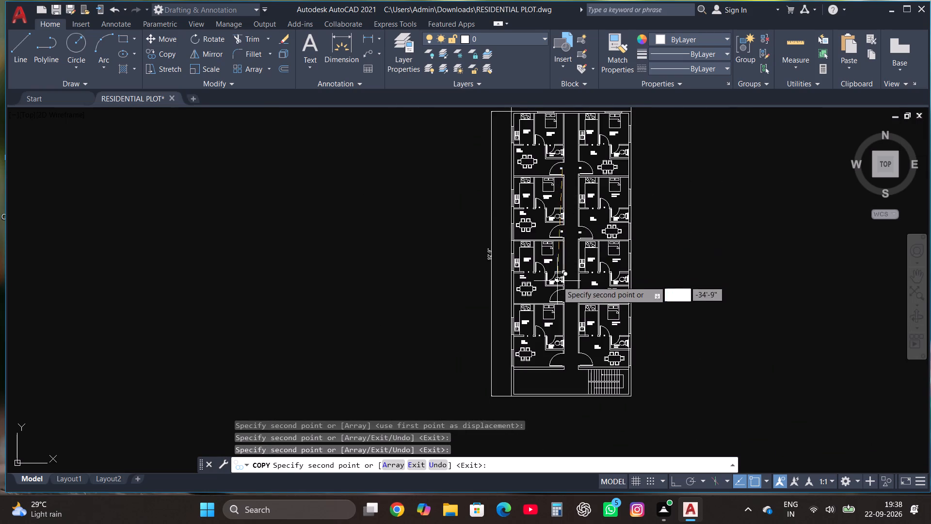
scroll(555, 292, up, 3)
click(580, 311)
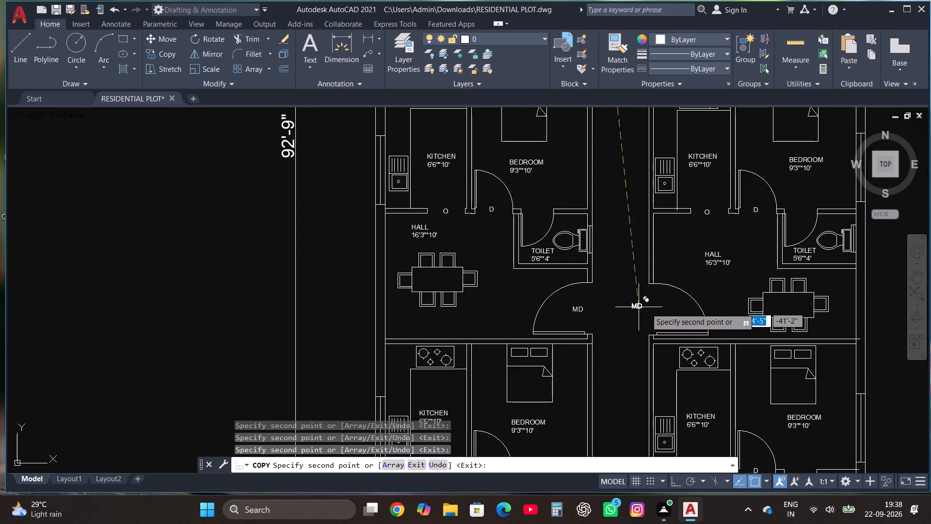
click(656, 313)
scroll(611, 237, down, 3)
scroll(604, 296, up, 2)
click(605, 359)
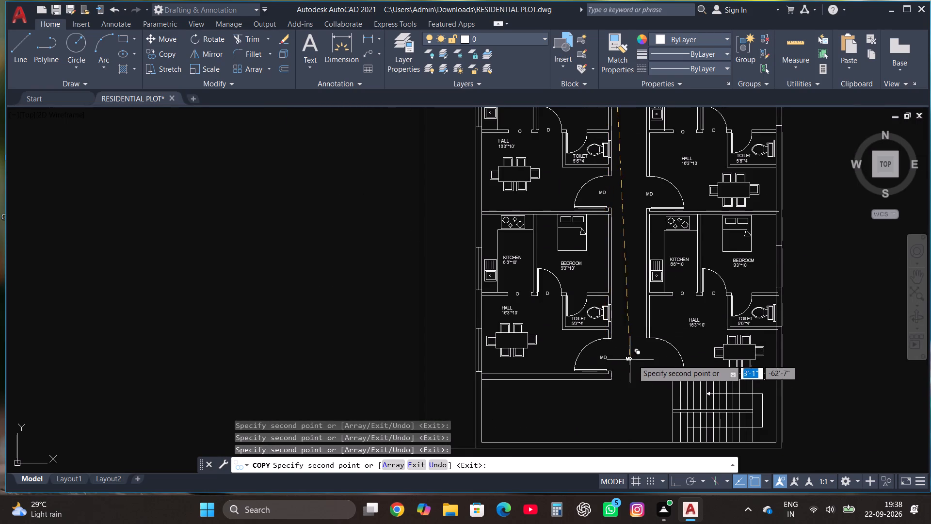
click(651, 358)
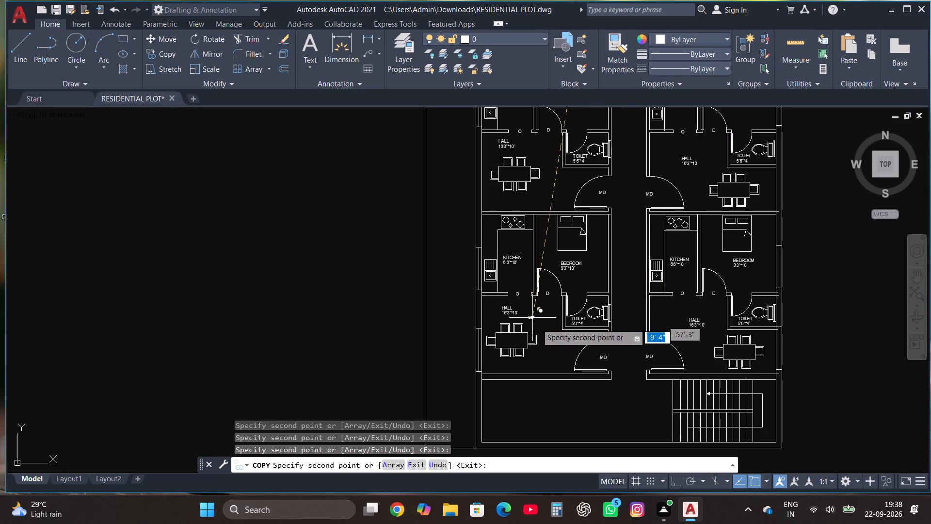
key(Escape)
Change the text of the D label in the northwest unit's toilet doorway to D1.
scroll(549, 373, down, 3)
scroll(564, 218, up, 2)
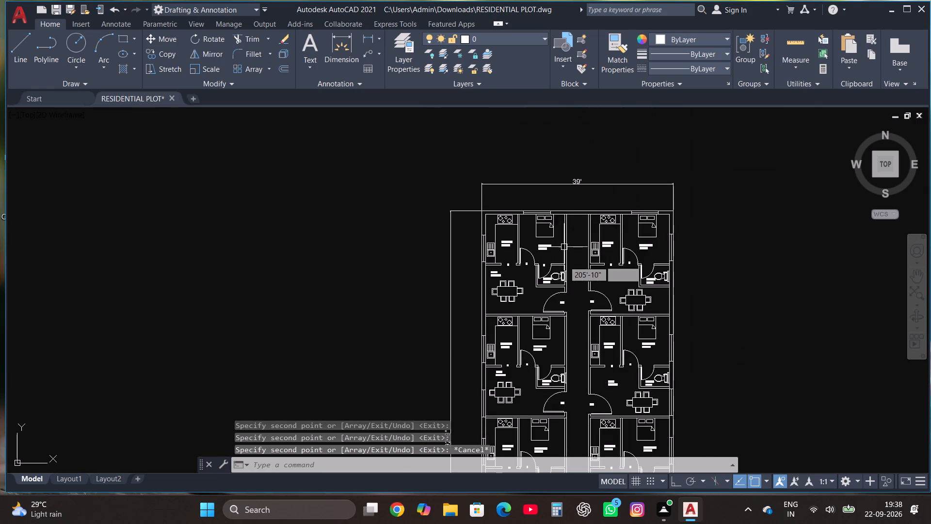
scroll(555, 289, up, 3)
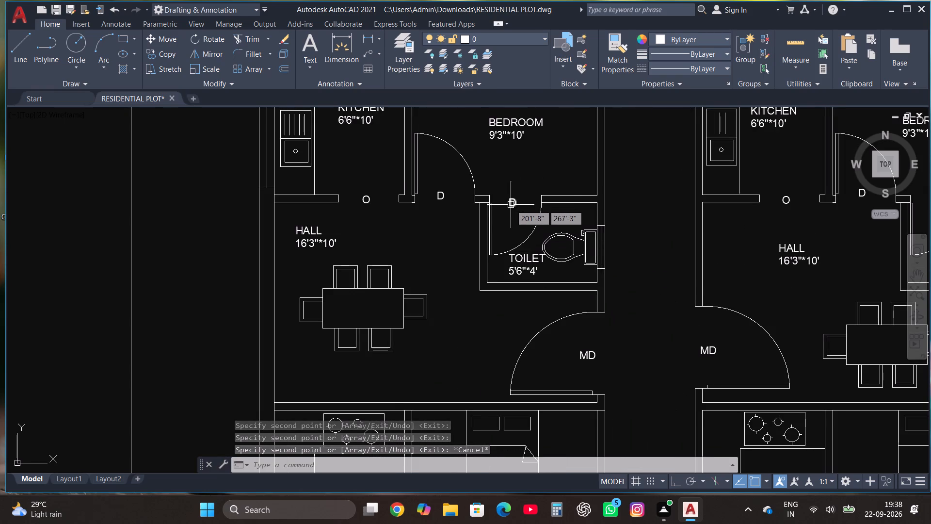
click(511, 205)
right_click(511, 205)
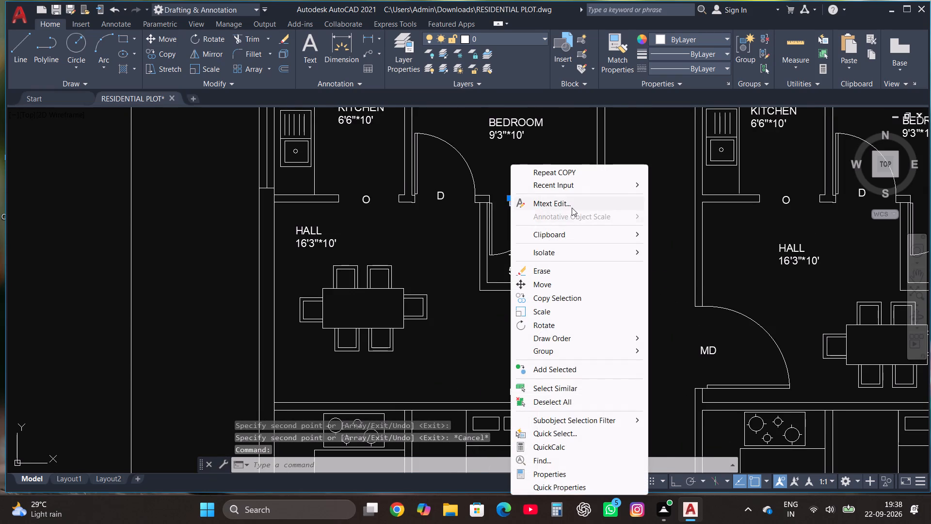
click(572, 208)
click(528, 208)
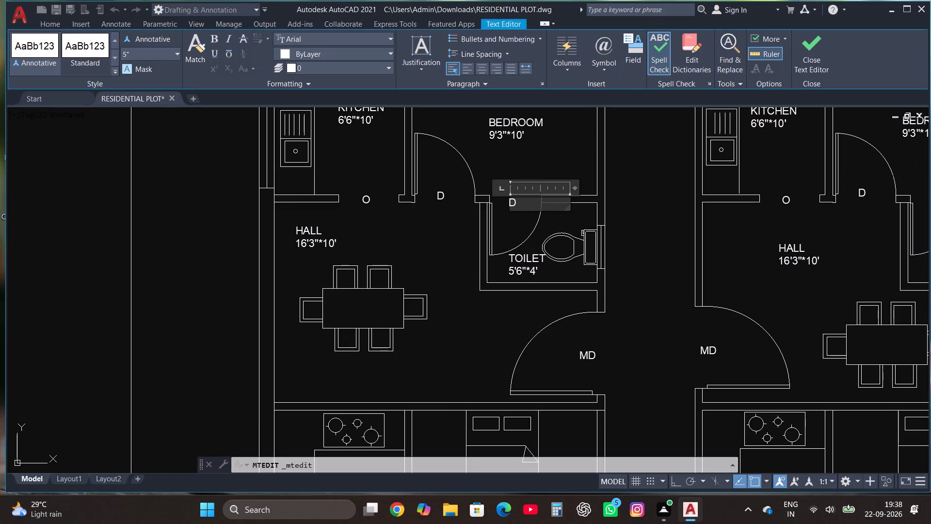
key(1)
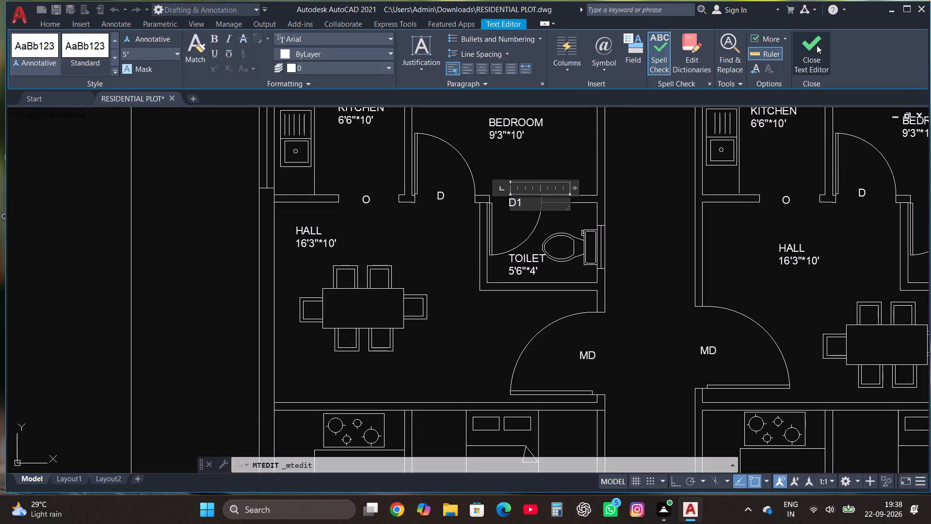
click(817, 45)
Copy the northwest unit's D1 label into the toilet doorways of the northeast unit and both second-row units.
click(520, 195)
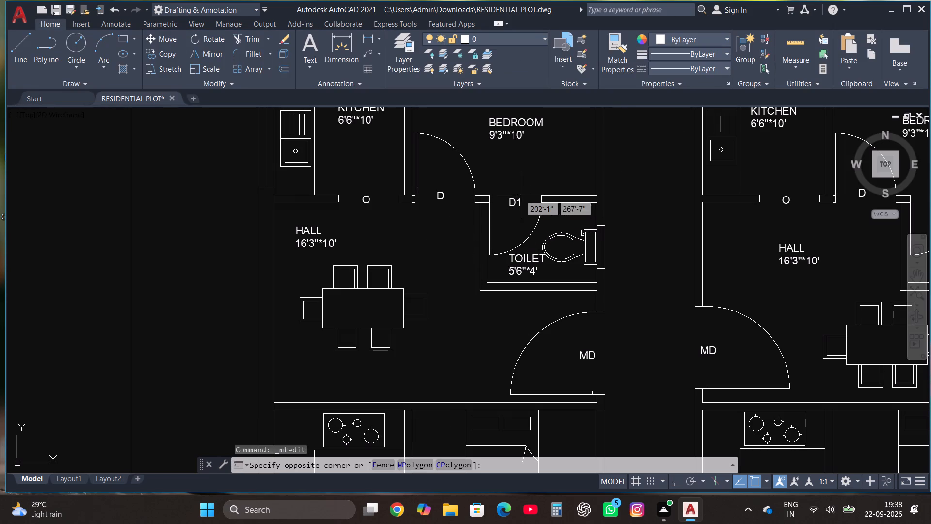
click(514, 209)
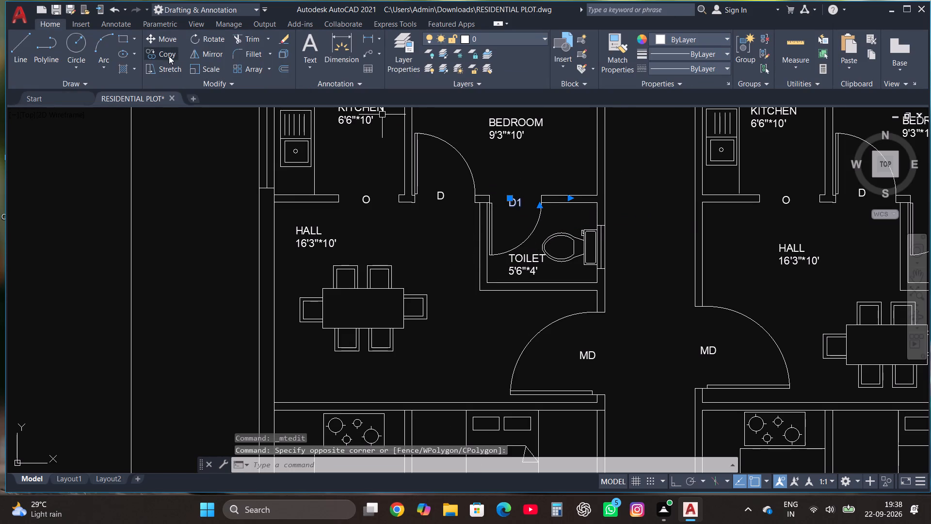
click(167, 51)
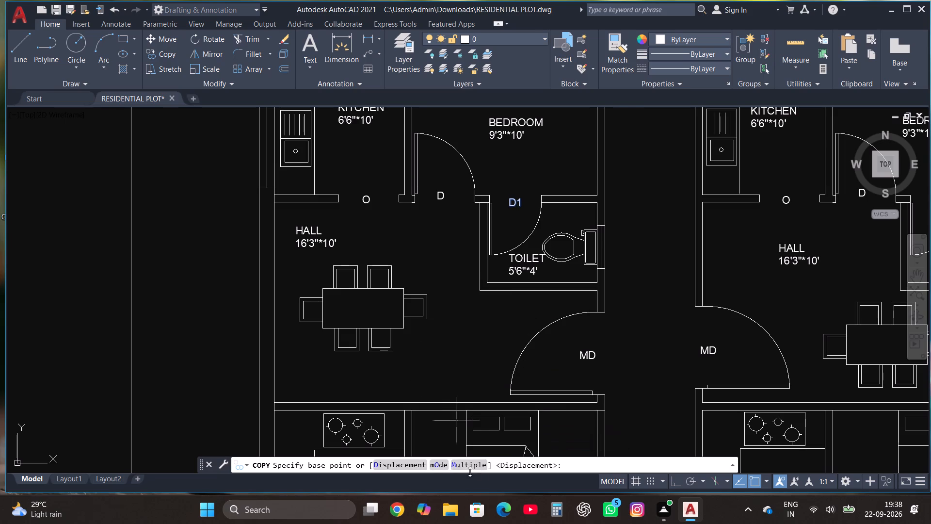
click(464, 468)
click(514, 211)
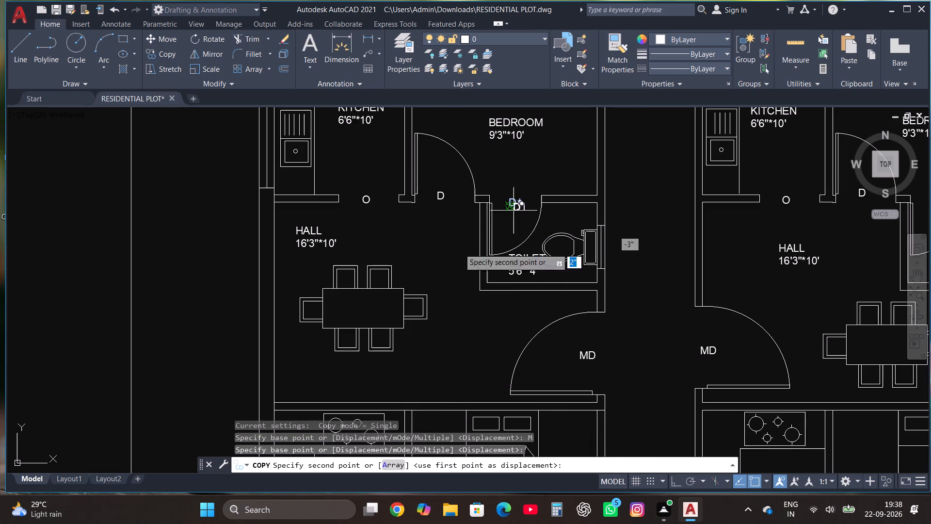
scroll(387, 277, down, 2)
scroll(589, 250, up, 3)
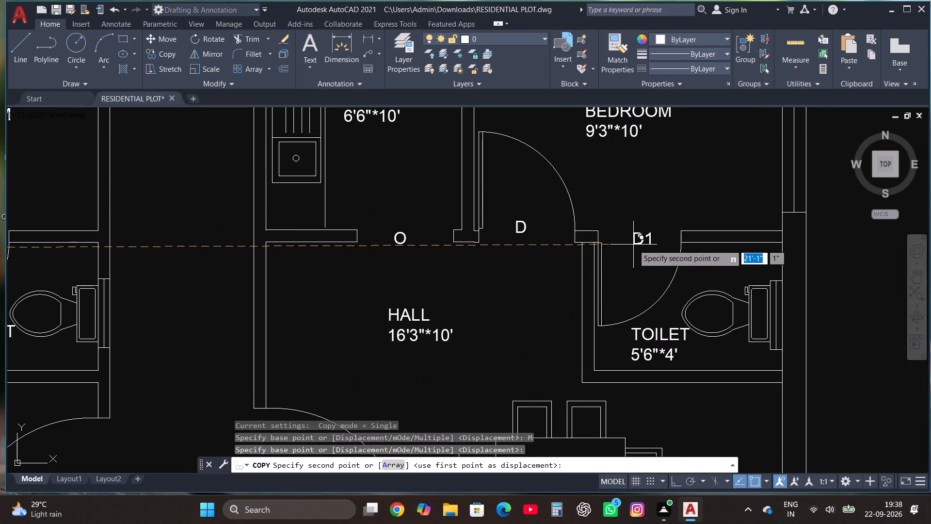
click(626, 245)
scroll(417, 231, down, 3)
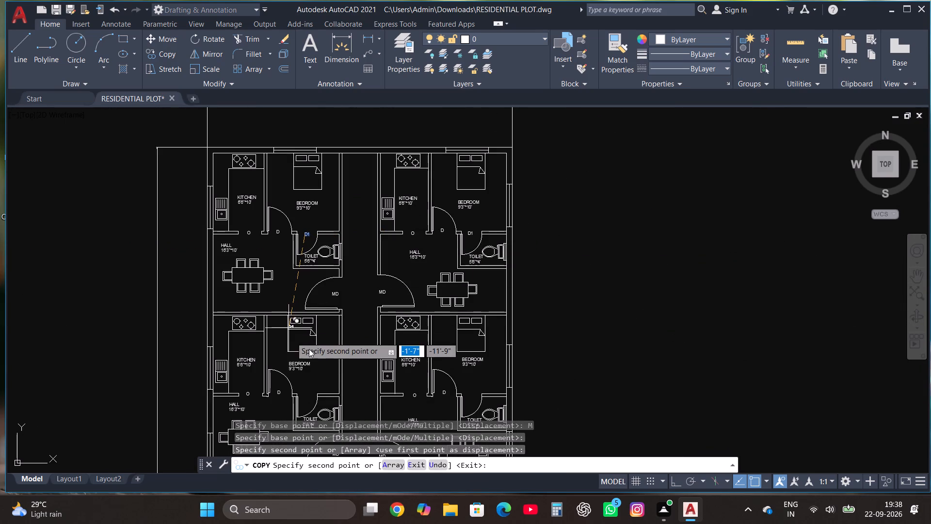
scroll(299, 406, up, 1)
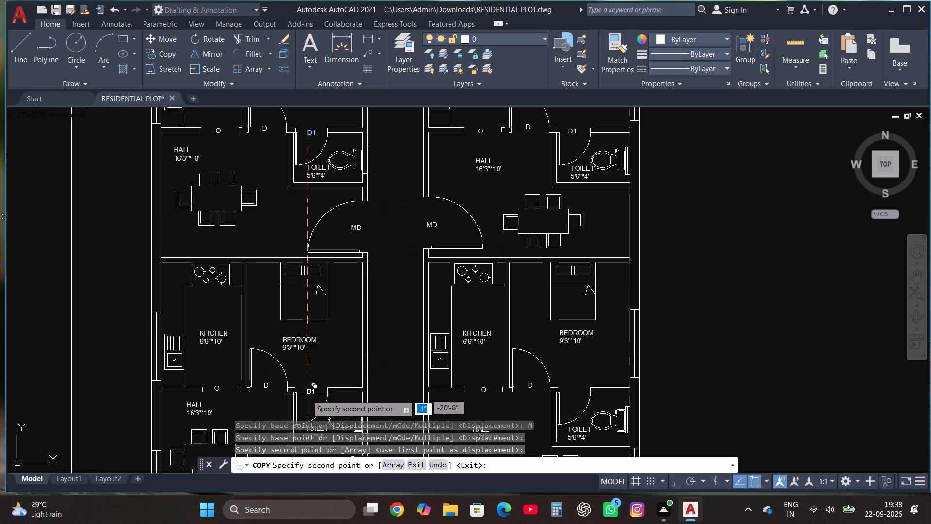
click(306, 395)
click(571, 393)
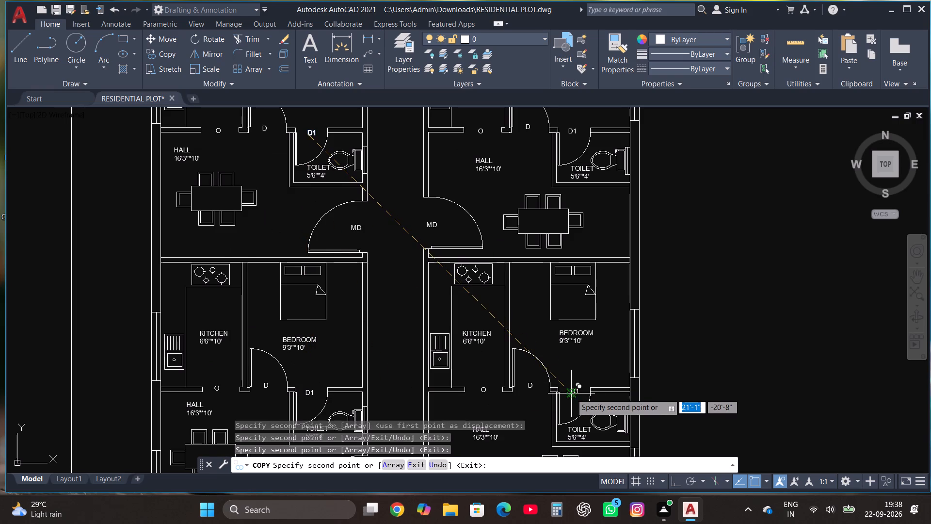
Place D1 label copies in the toilet doorways of both third-row and both fourth-row units and finish copying.
scroll(458, 222, down, 3)
scroll(433, 323, up, 3)
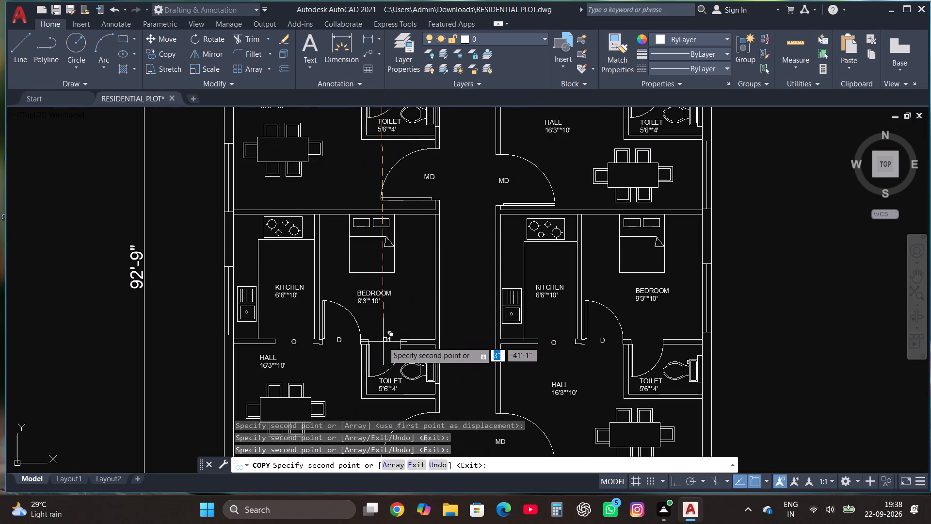
click(380, 344)
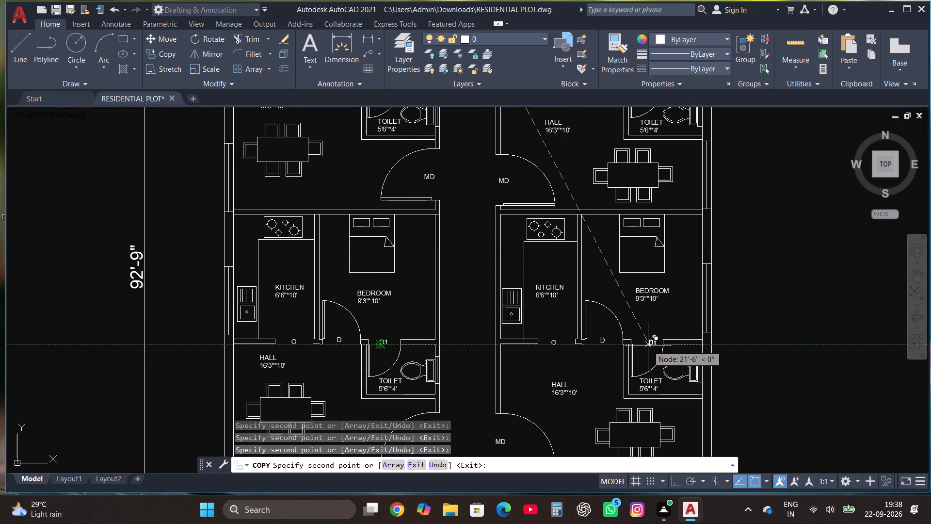
click(646, 345)
scroll(532, 189, down, 2)
scroll(488, 359, up, 2)
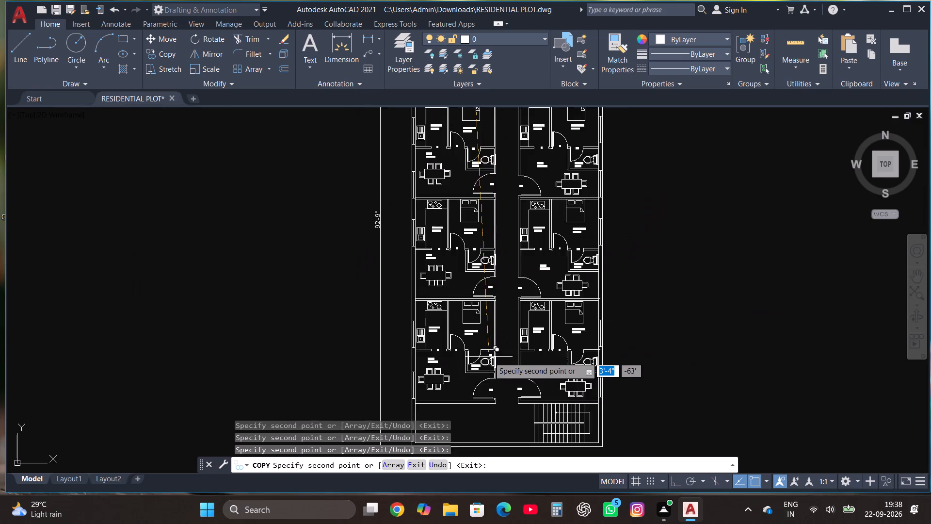
scroll(484, 362, up, 1)
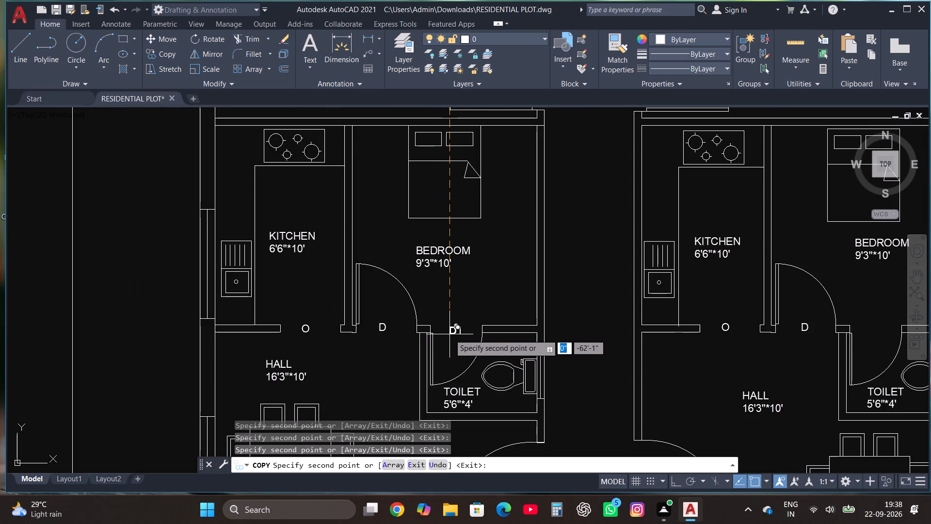
click(449, 334)
scroll(430, 319, down, 1)
scroll(715, 330, up, 1)
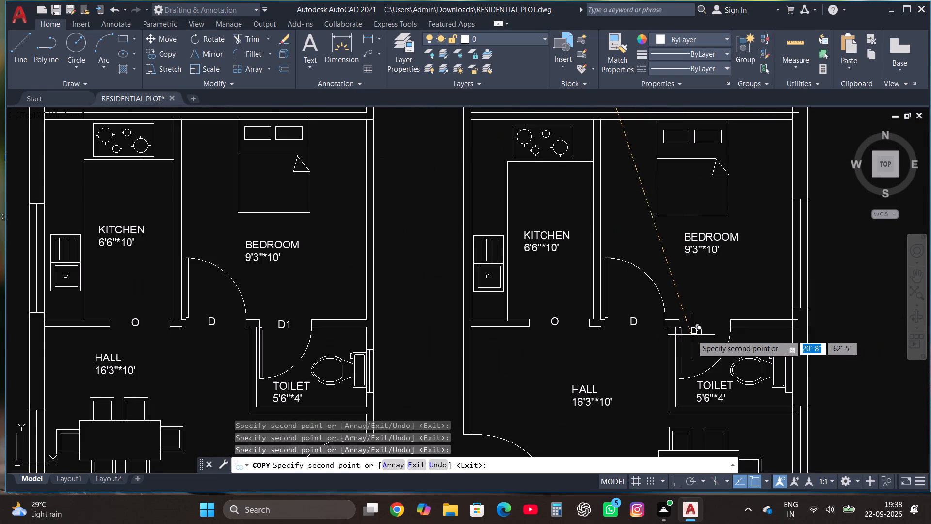
click(699, 327)
scroll(375, 172, down, 2)
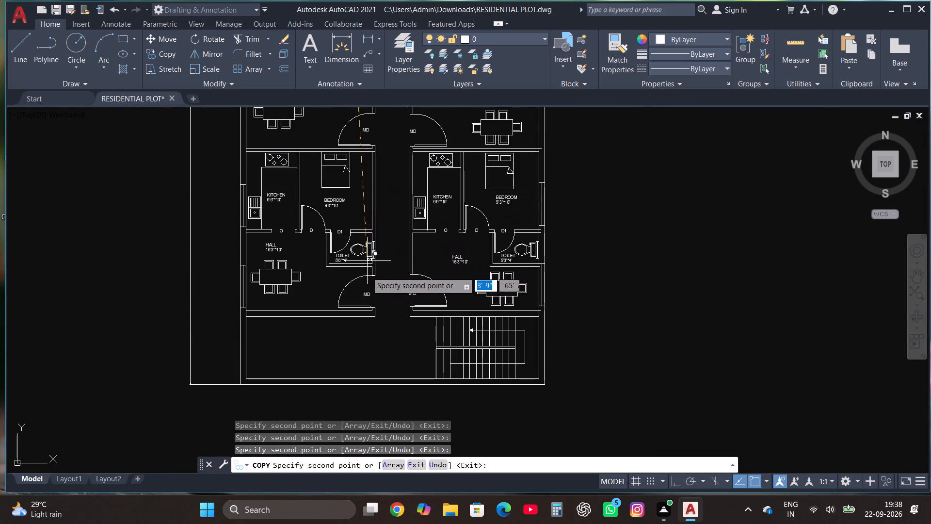
key(Escape)
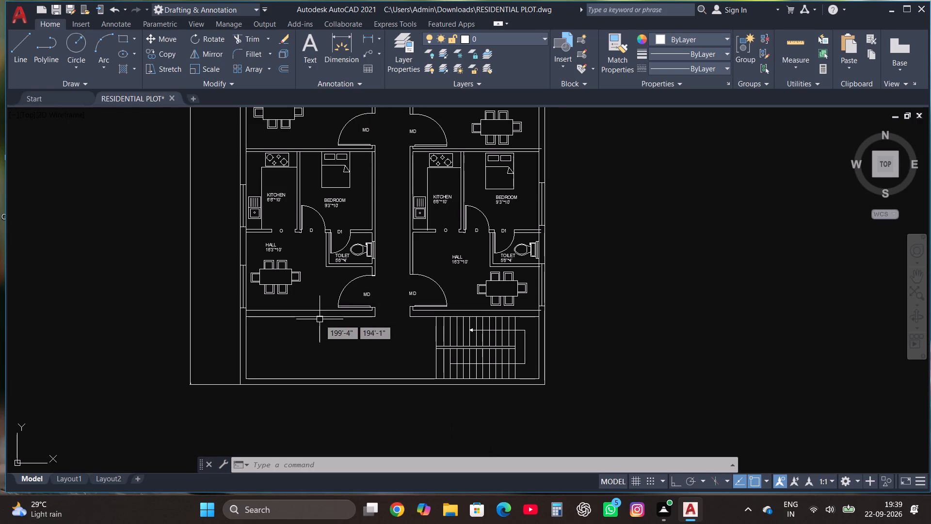
Draw a rectangle in the empty area east of the floor plan, entering 44' and 100' for its opposite corner.
scroll(321, 328, down, 1)
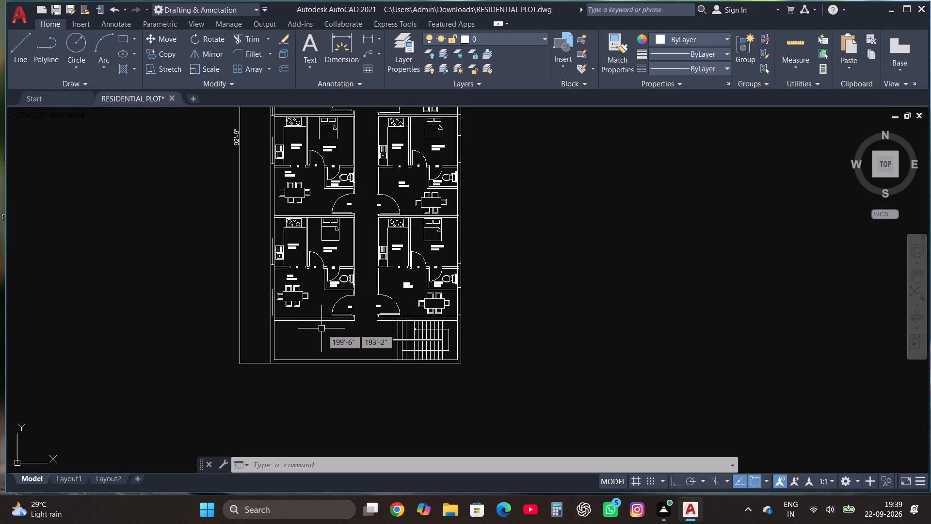
scroll(322, 342, down, 2)
scroll(298, 186, up, 1)
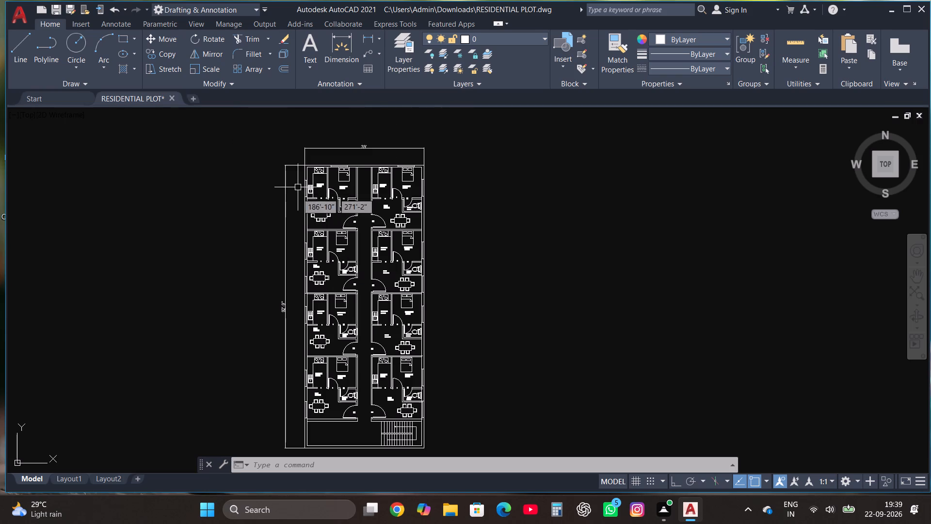
click(119, 41)
scroll(313, 255, down, 2)
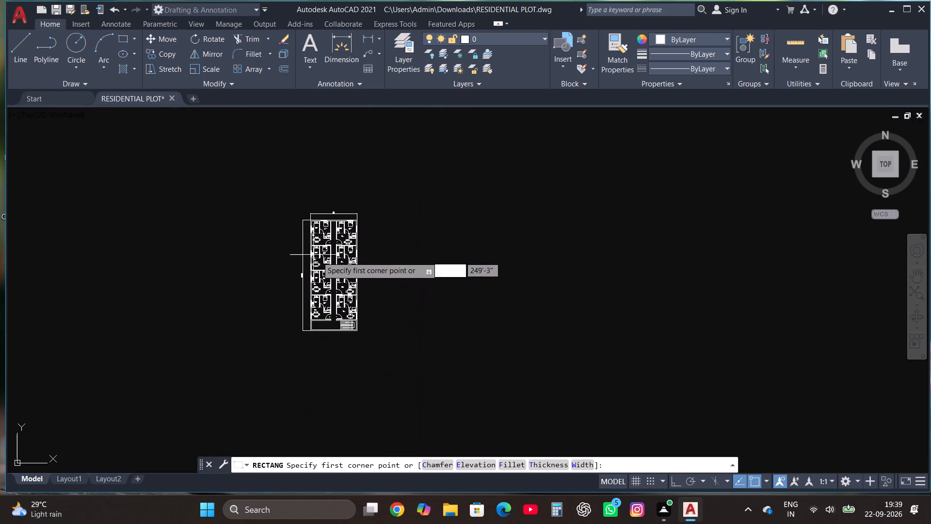
scroll(419, 326, up, 2)
click(418, 199)
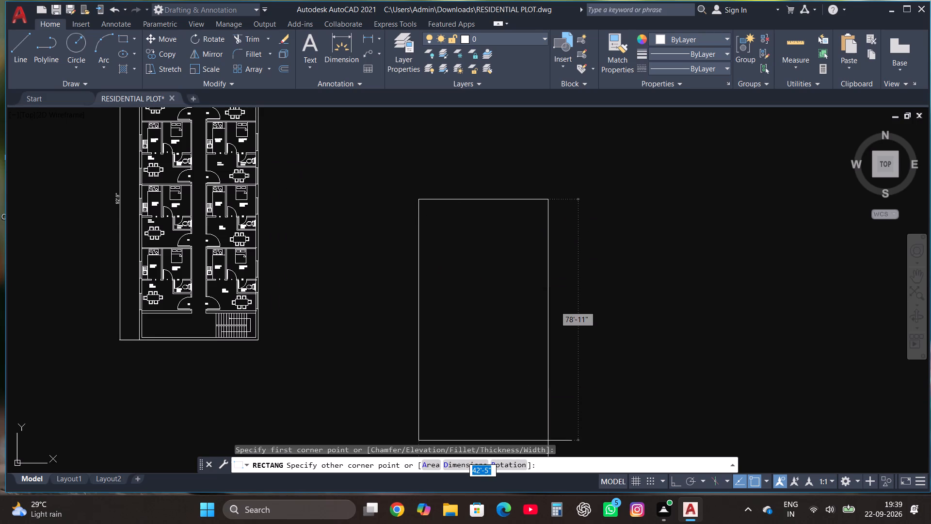
text(44',)
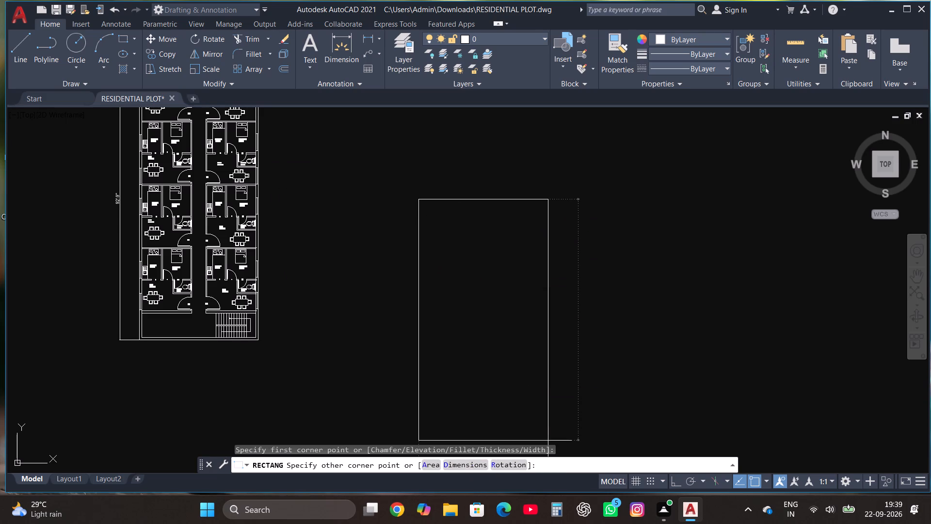
text(10)
text(0')
key(Return)
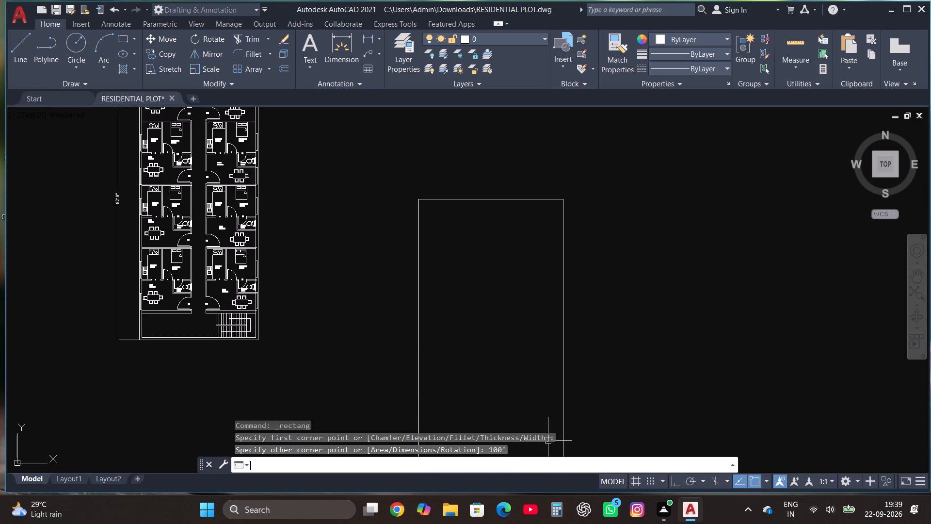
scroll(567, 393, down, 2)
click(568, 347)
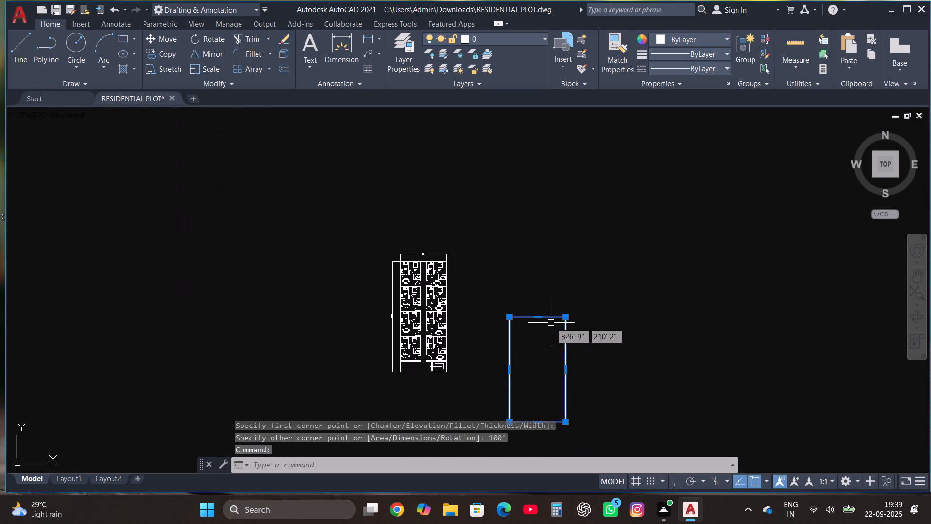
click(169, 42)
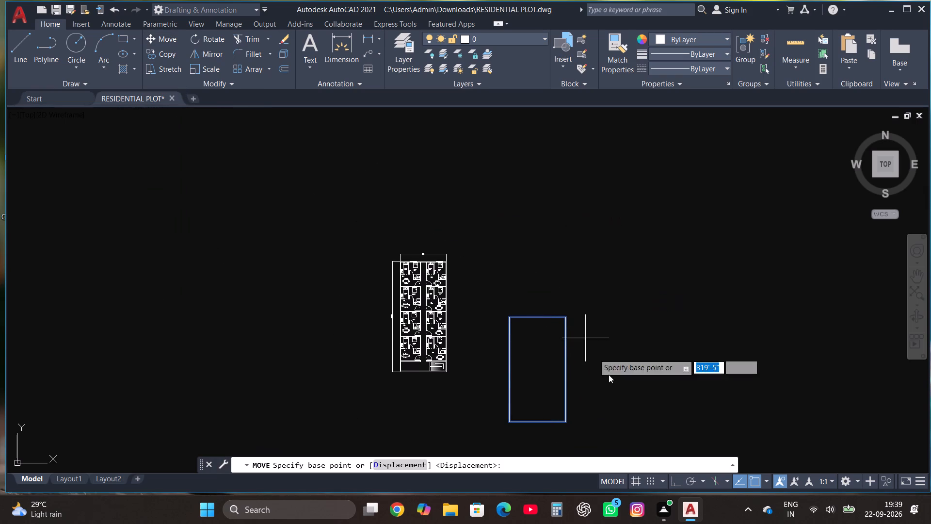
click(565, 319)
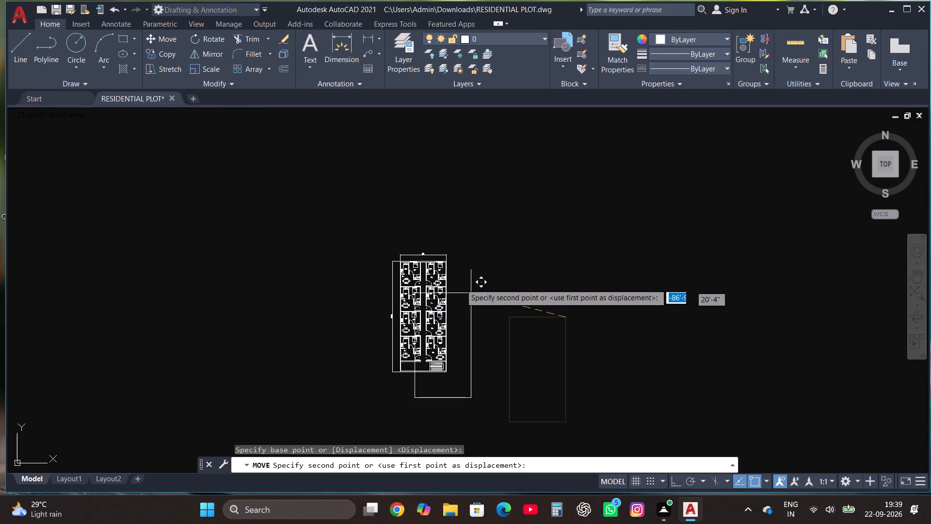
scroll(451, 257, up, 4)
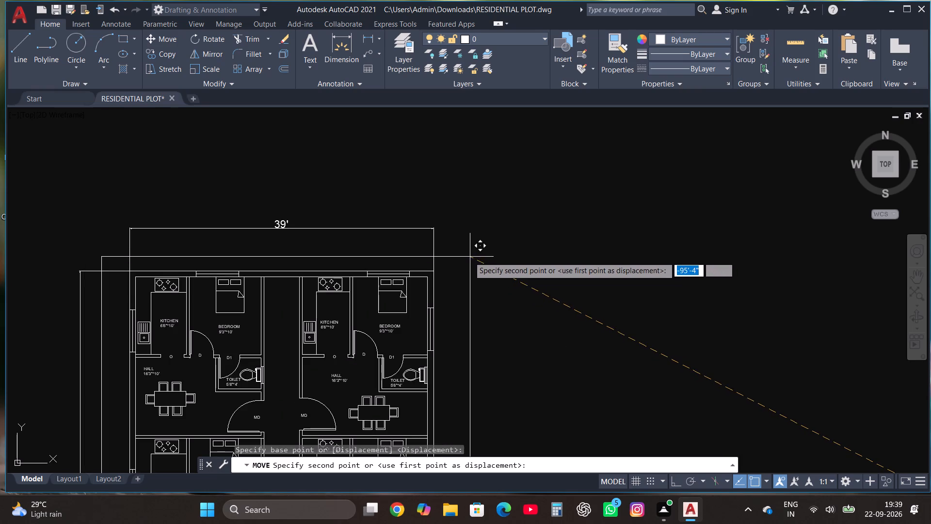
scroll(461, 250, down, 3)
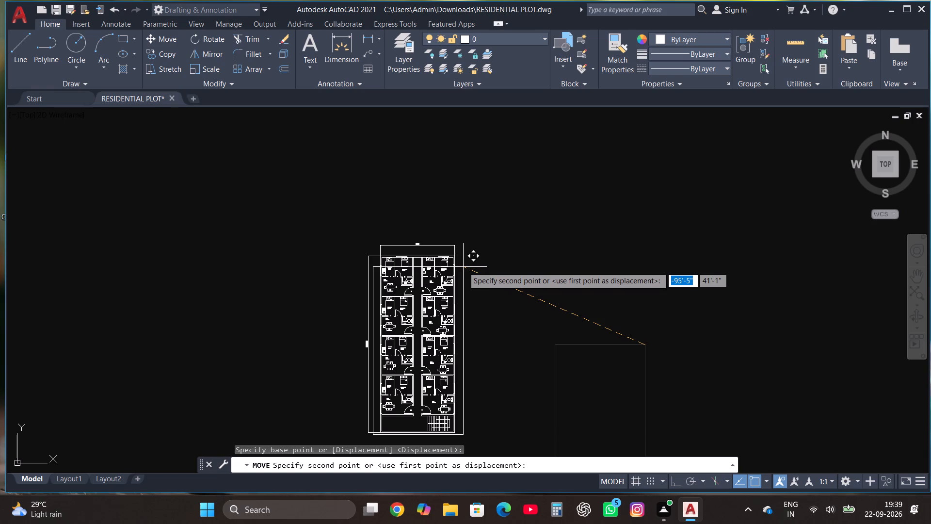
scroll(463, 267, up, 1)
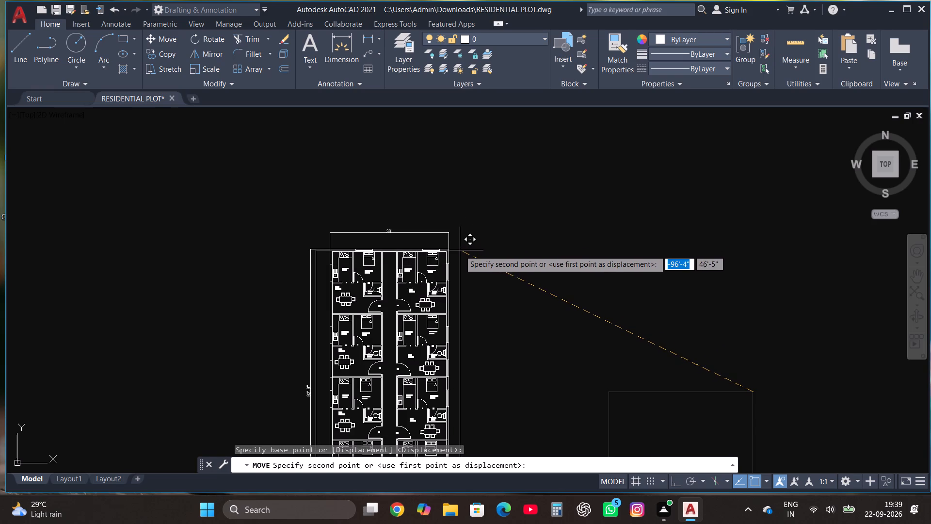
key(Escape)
Draw connected lines from the building's northwest outer corner: 6" west, 3.65' north, and east to just past the northeast corner.
scroll(374, 264, up, 2)
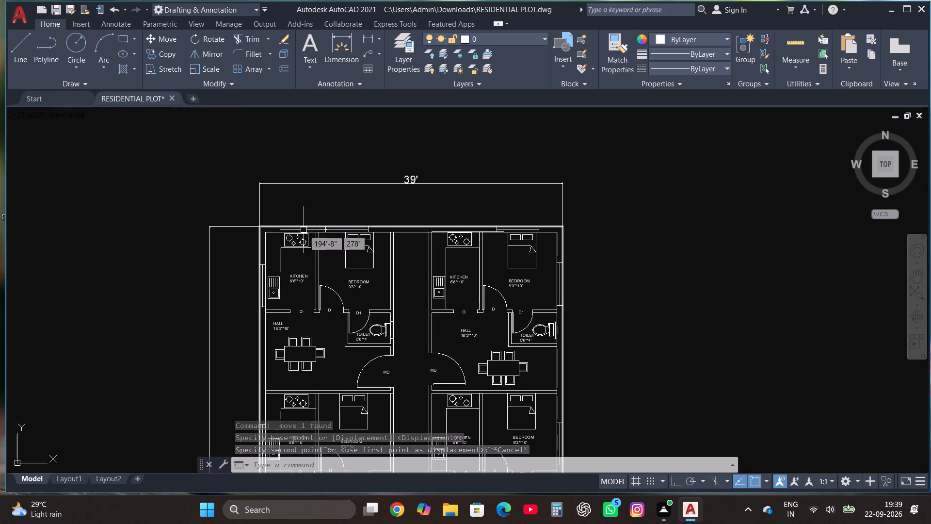
scroll(304, 230, down, 1)
scroll(298, 240, up, 1)
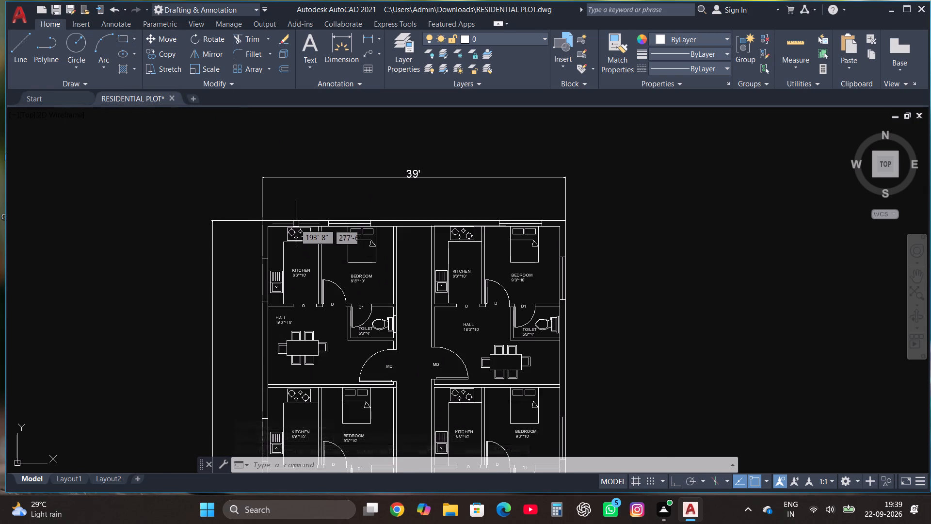
scroll(294, 223, up, 1)
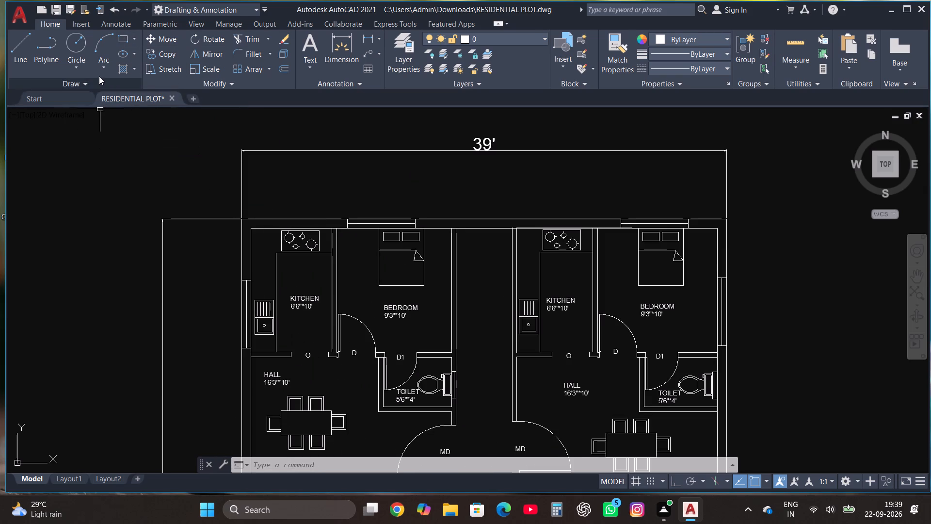
click(21, 45)
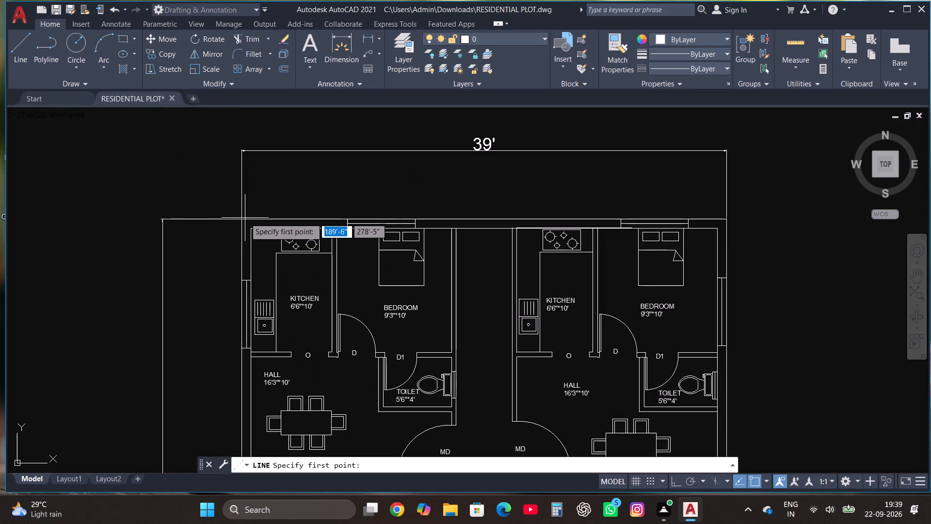
click(242, 218)
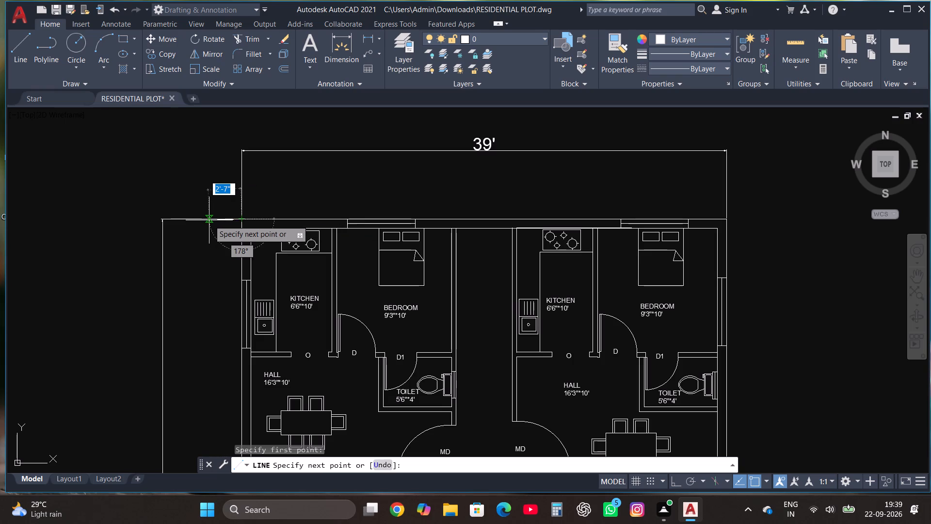
text(6")
key(Return)
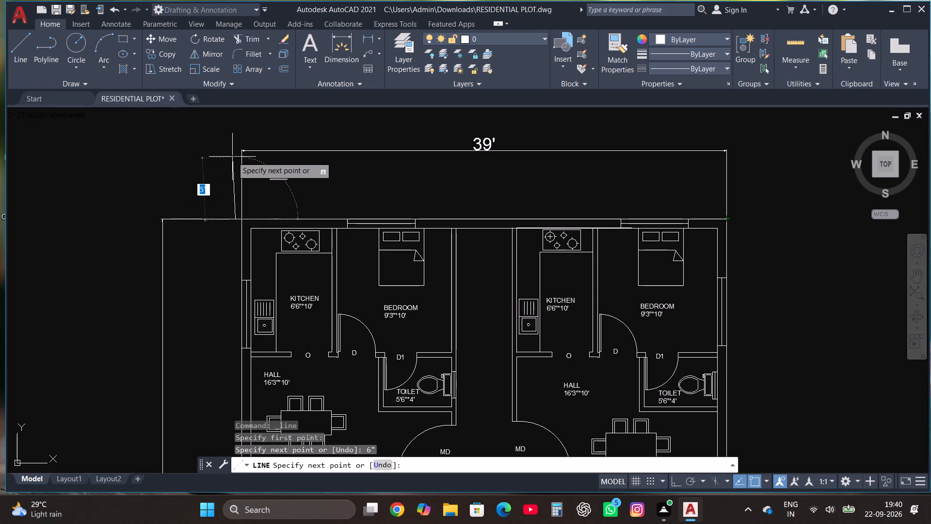
key(F8)
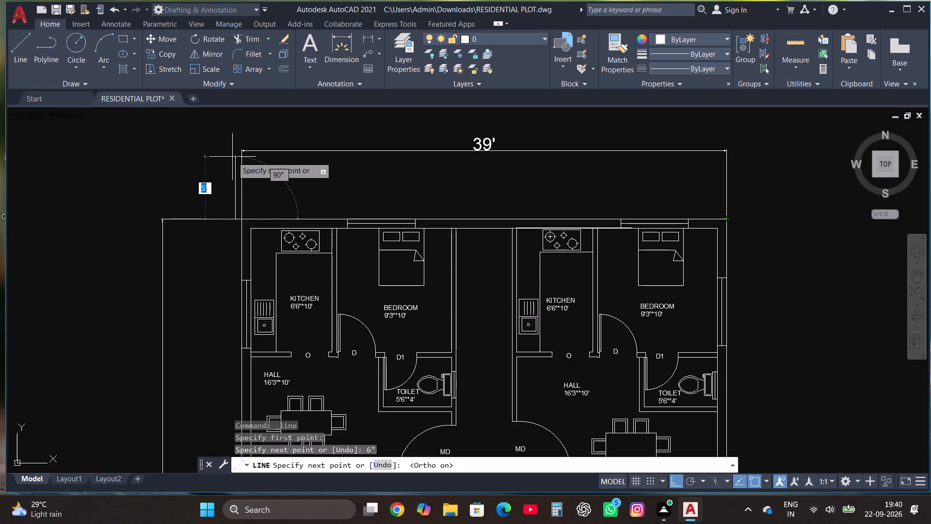
text(3.6')
key(BackSpace)
text(5')
key(Return)
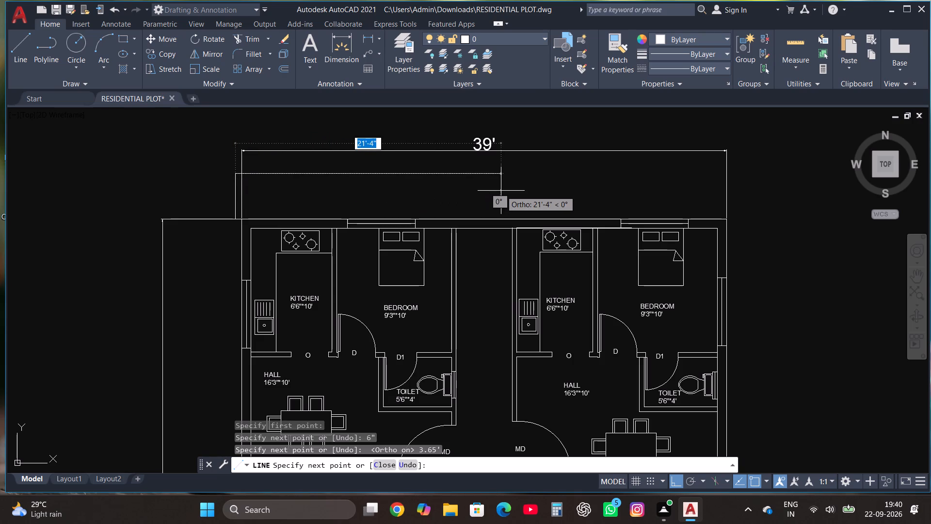
scroll(736, 174, up, 2)
click(733, 174)
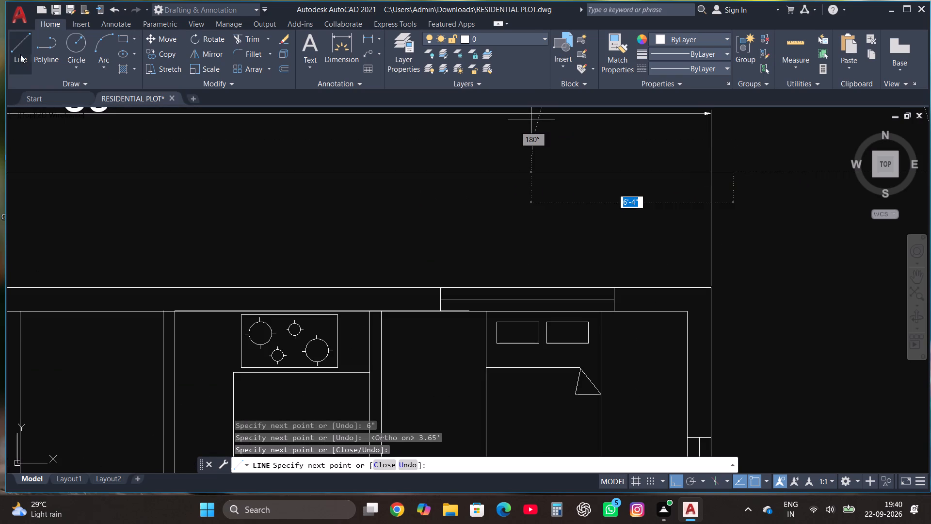
Draw lines from the building's northeast outer corner: 6" east, and north past the new horizontal line.
click(20, 50)
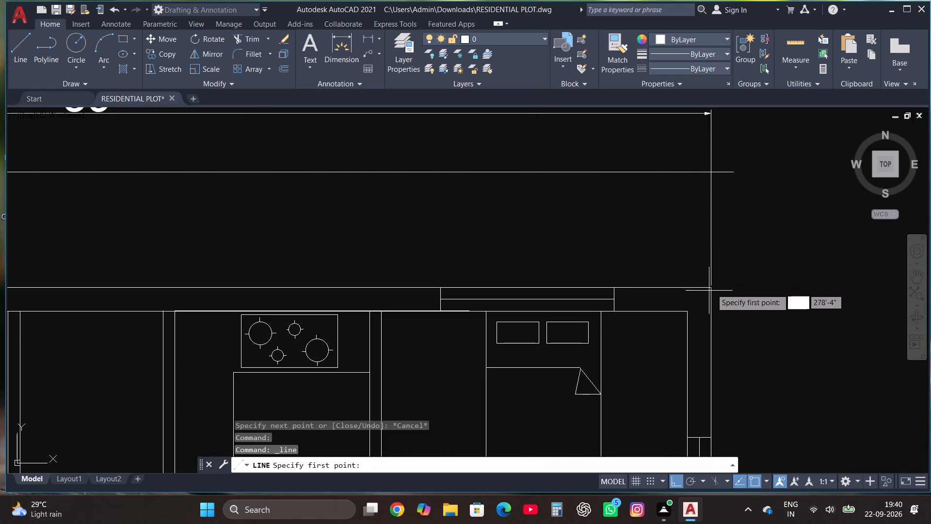
click(711, 287)
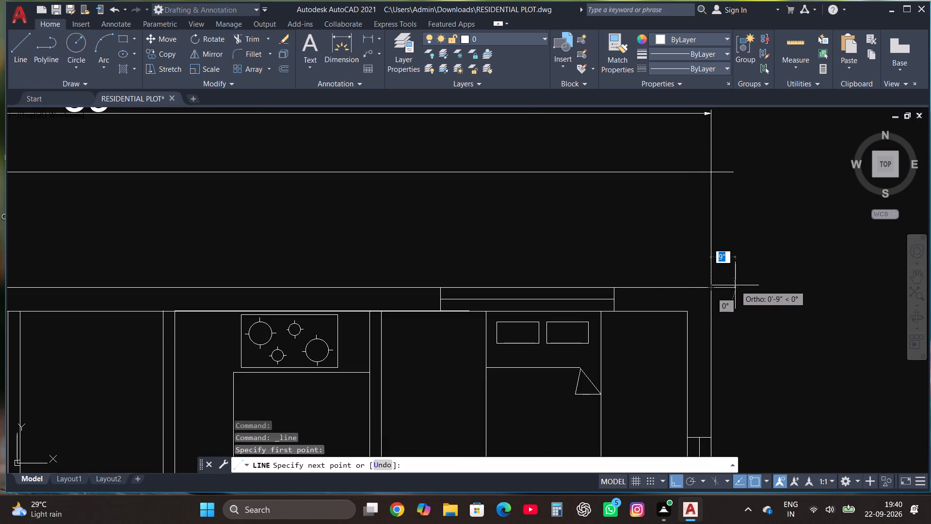
text(6")
key(Return)
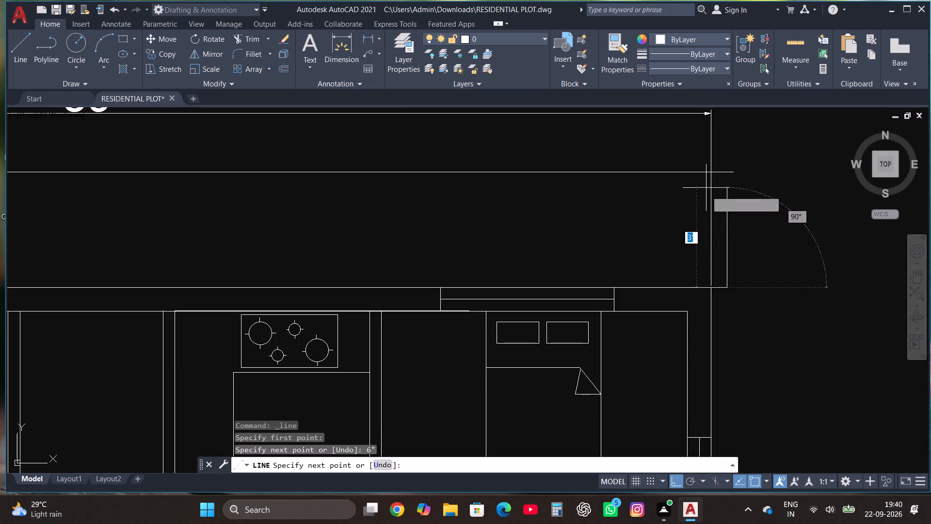
click(729, 151)
Fillet the new horizontal line and the east vertical line into a clean northeast corner.
click(246, 35)
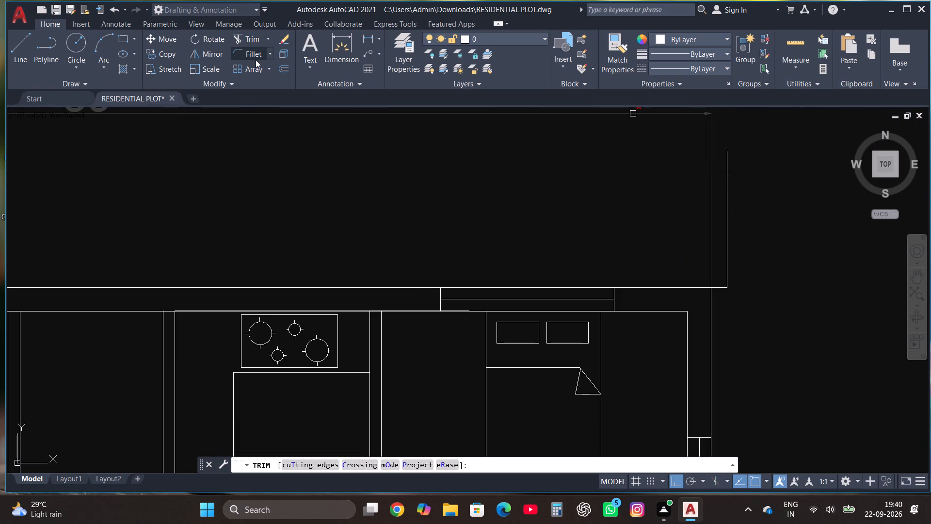
click(255, 57)
click(717, 171)
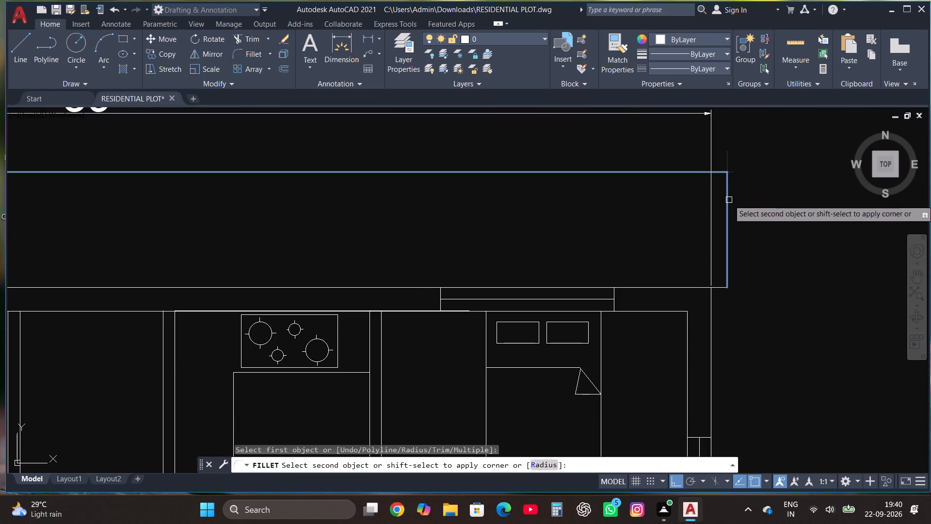
click(729, 200)
scroll(727, 259, down, 1)
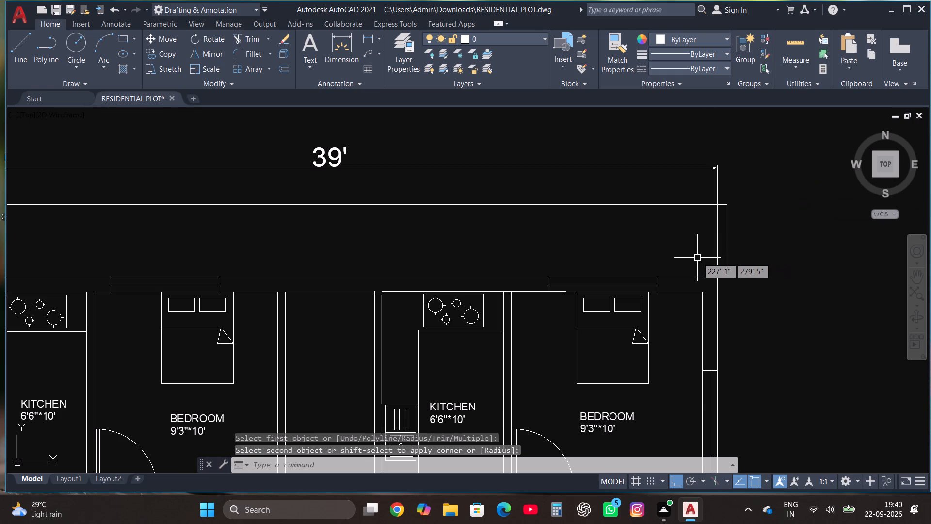
scroll(697, 258, up, 1)
scroll(554, 241, down, 2)
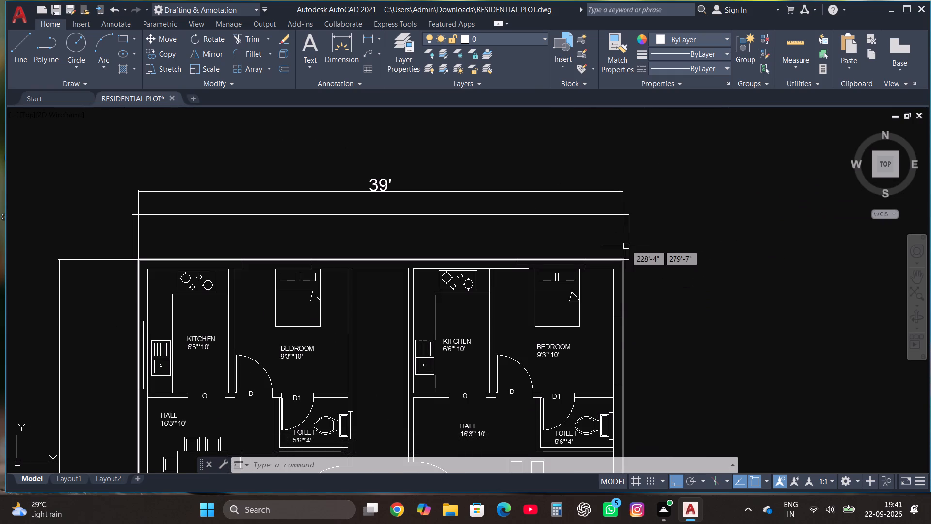
click(623, 230)
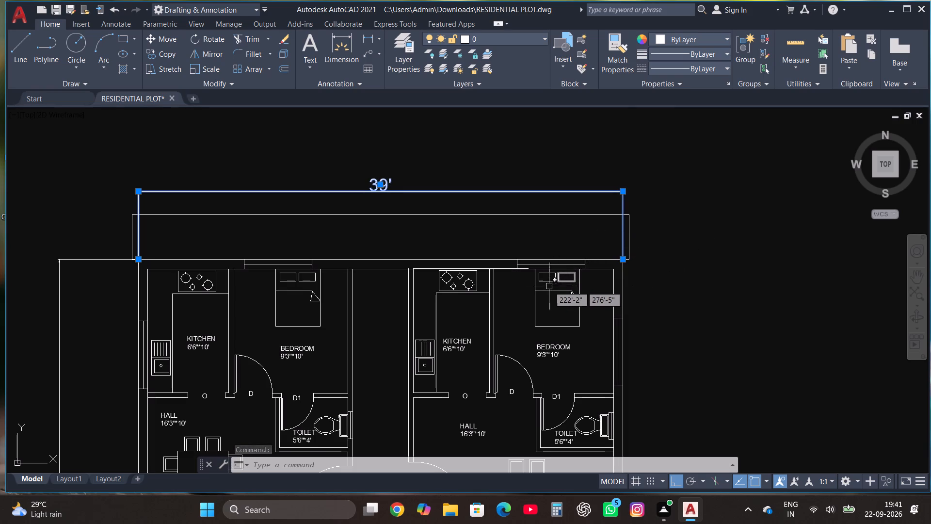
key(Escape)
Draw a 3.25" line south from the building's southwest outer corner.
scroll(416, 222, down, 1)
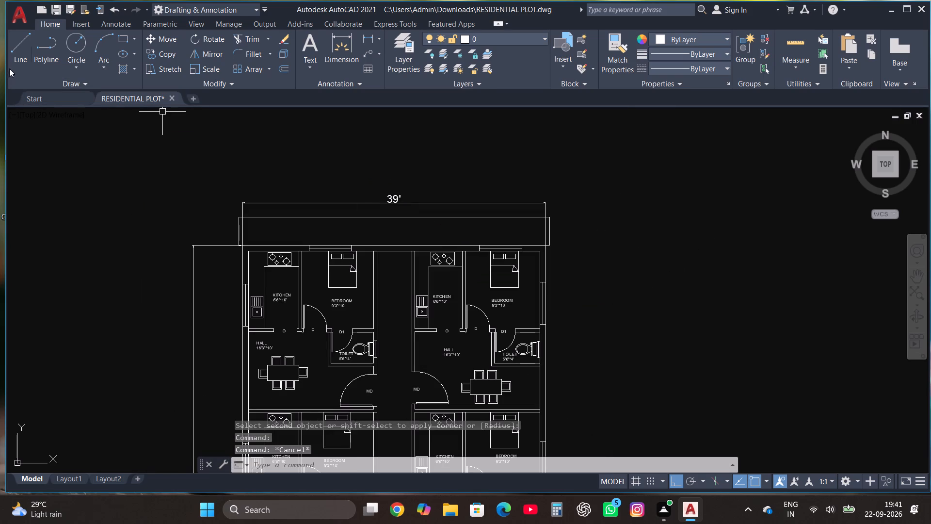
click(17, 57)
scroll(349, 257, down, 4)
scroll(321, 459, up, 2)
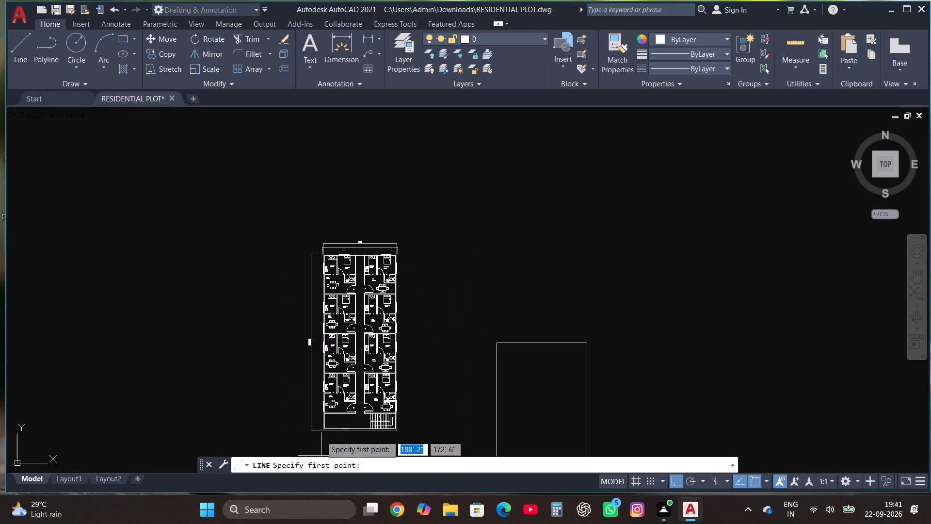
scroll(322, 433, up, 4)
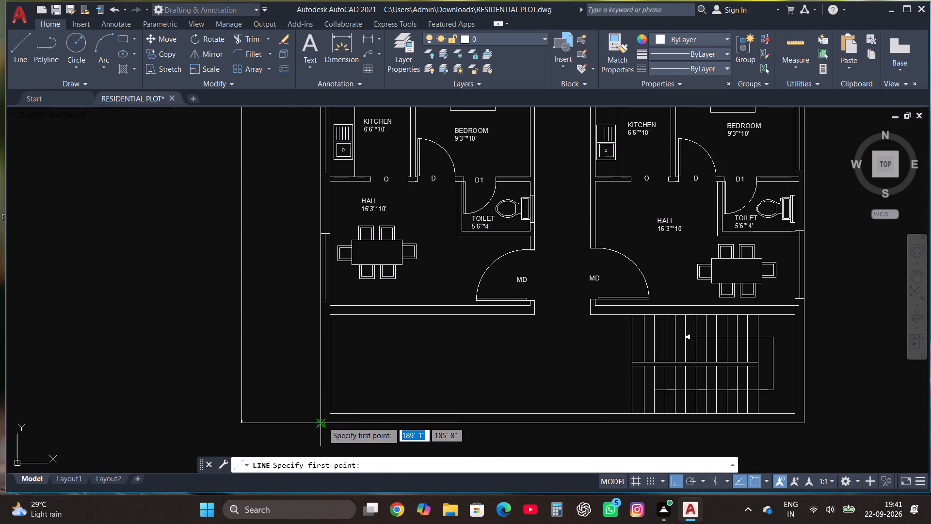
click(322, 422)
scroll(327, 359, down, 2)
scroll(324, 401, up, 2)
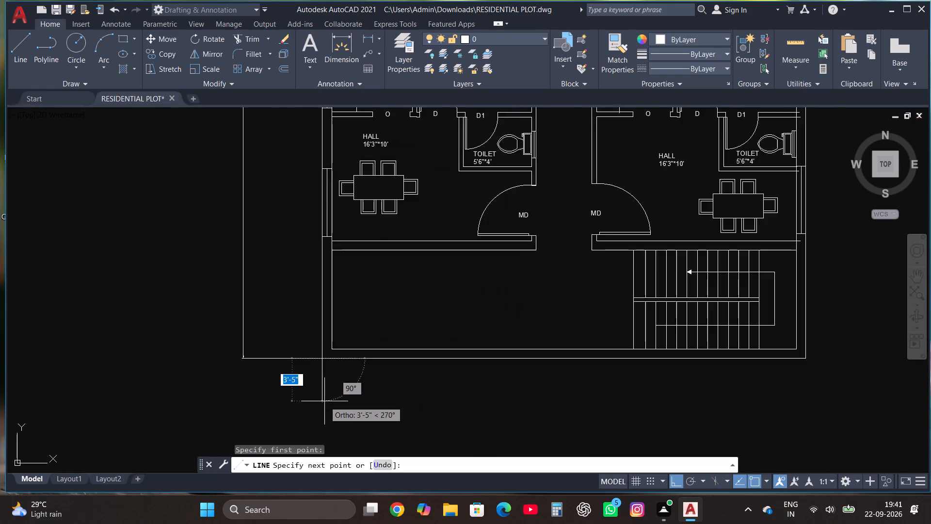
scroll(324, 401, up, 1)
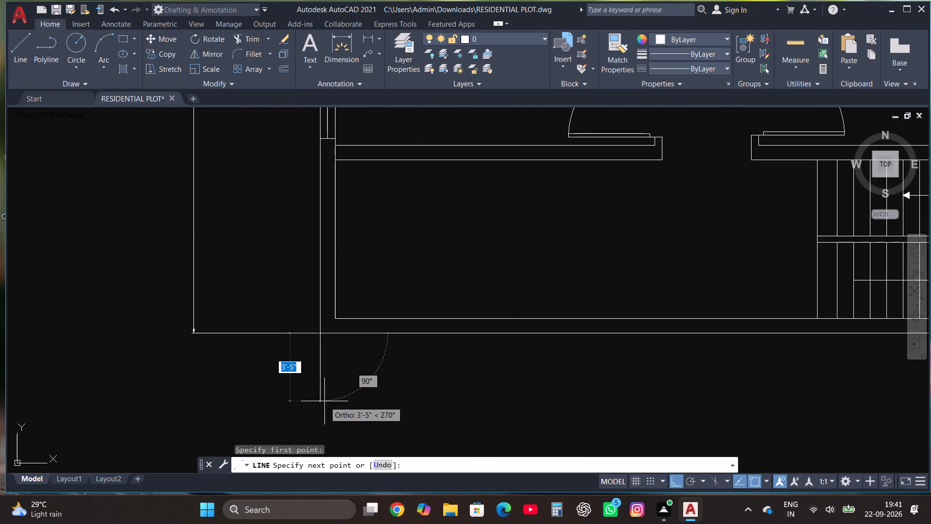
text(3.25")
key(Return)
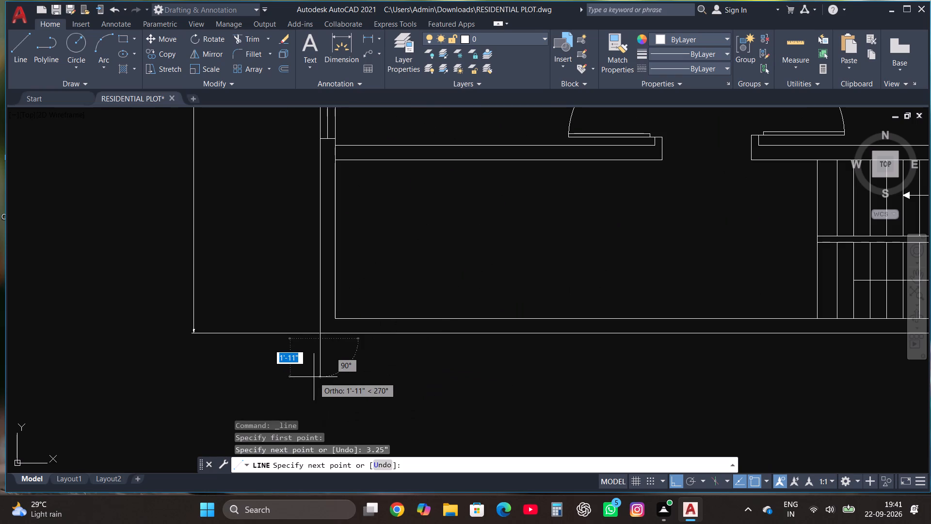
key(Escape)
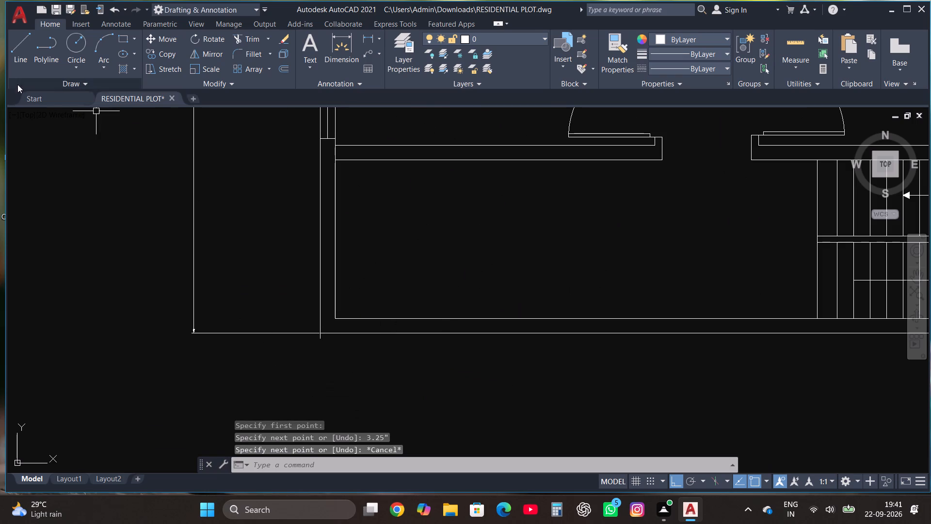
Draw connected lines from the building's southwest outer corner: 3.25' south, and about 41' east to just past the southeast corner.
click(16, 63)
scroll(317, 347, up, 1)
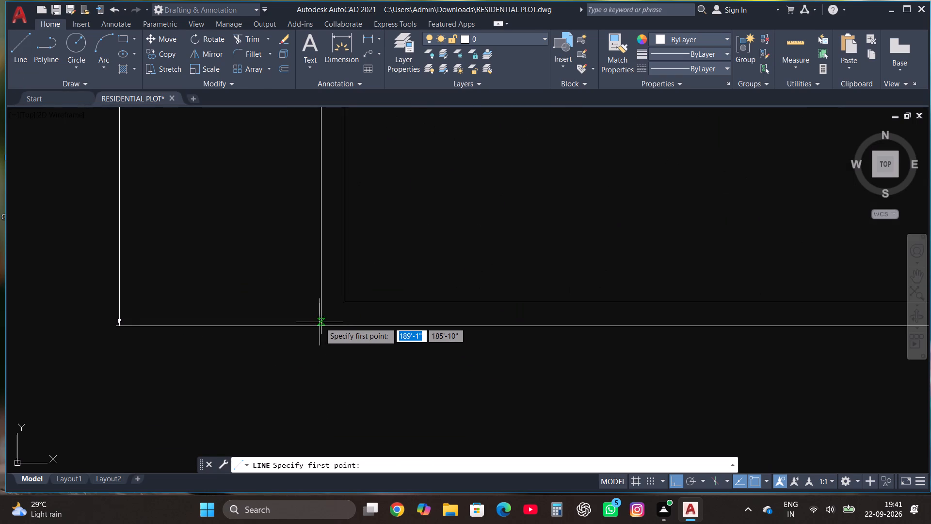
click(320, 326)
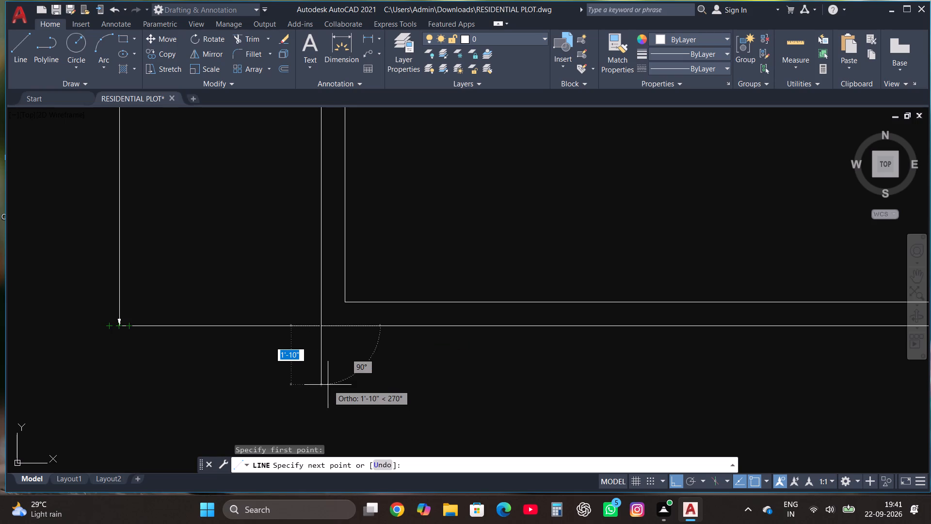
text(3.25')
key(Return)
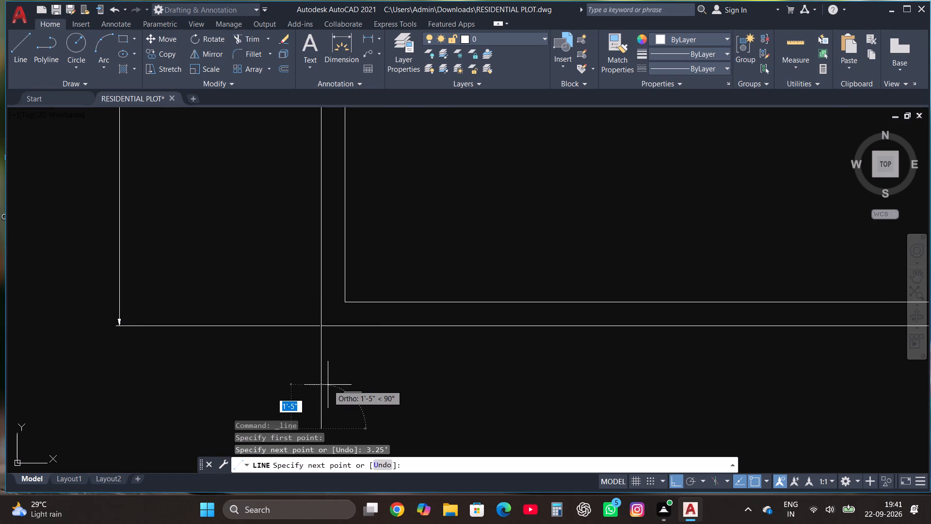
scroll(330, 385, down, 2)
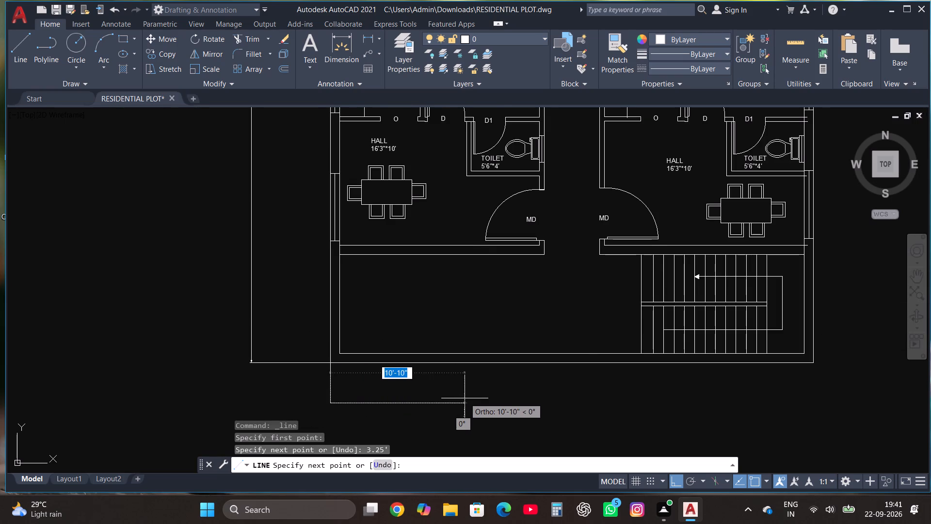
scroll(465, 398, down, 3)
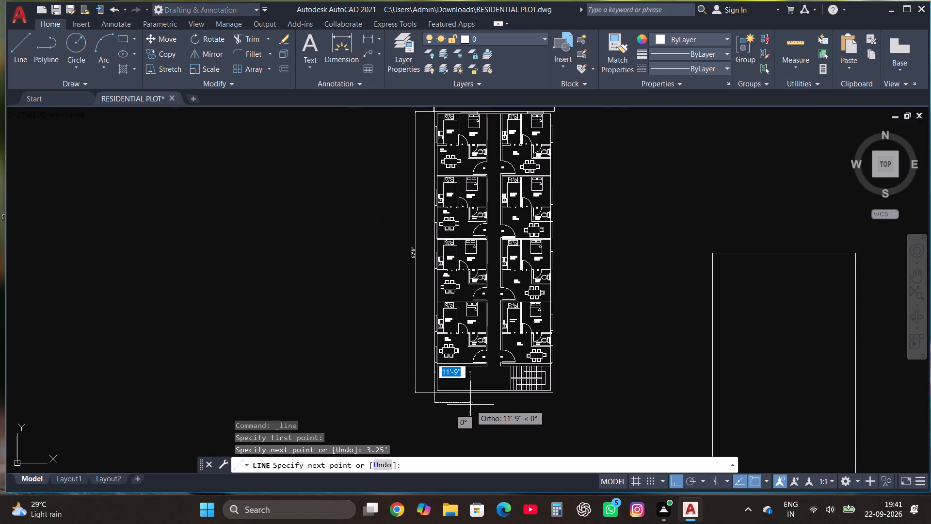
scroll(471, 408, down, 2)
scroll(472, 409, up, 3)
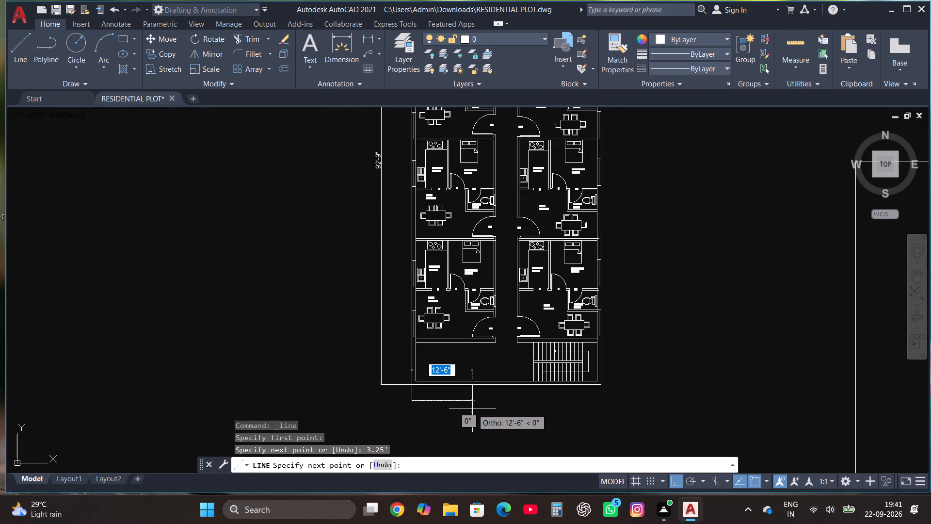
click(610, 398)
key(Escape)
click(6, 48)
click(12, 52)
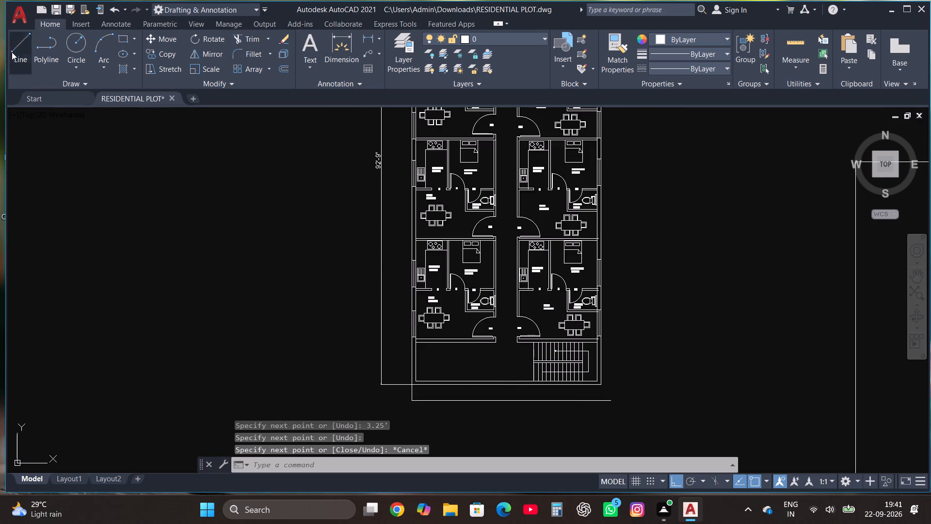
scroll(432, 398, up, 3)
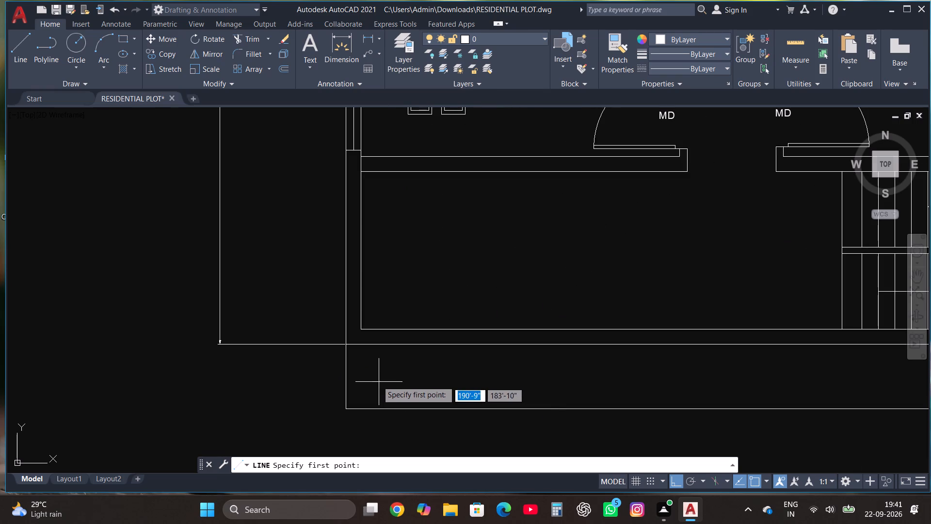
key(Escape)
Move the short vertical line below the southwest corner 6" west.
click(346, 375)
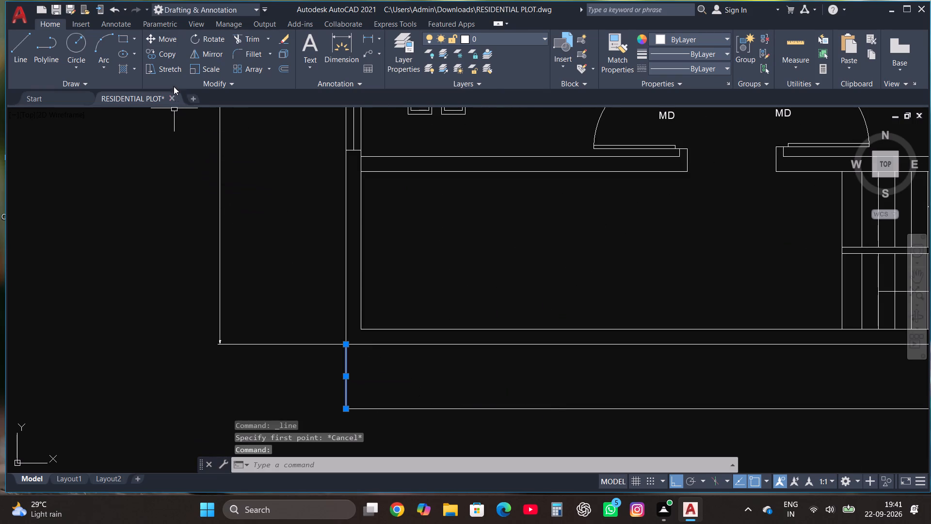
click(167, 44)
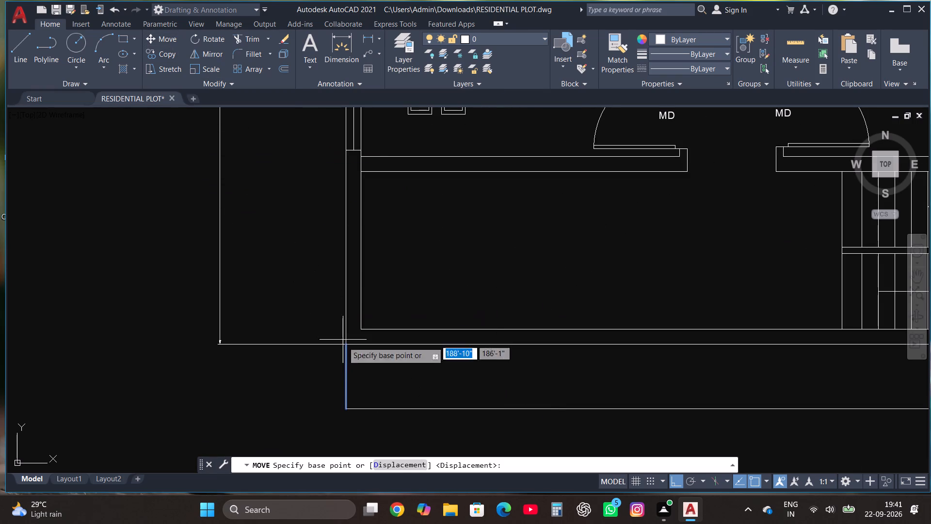
click(344, 374)
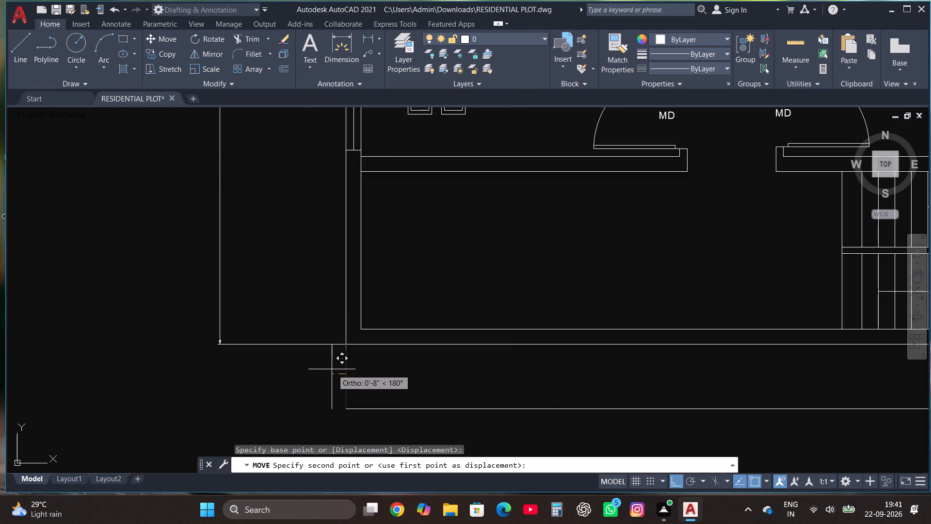
text(6")
key(Return)
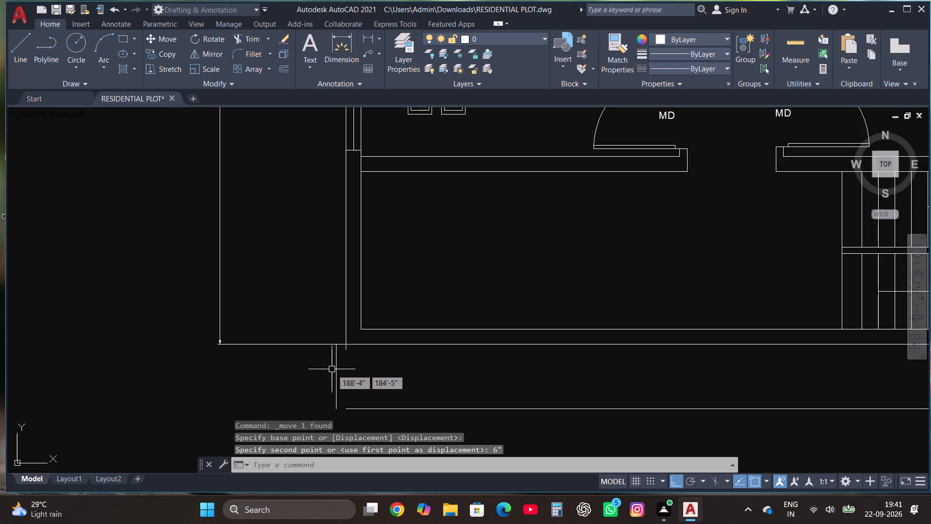
Trim the stub below the building's southwest corner and fillet the moved vertical line with the new south line into a clean corner.
click(248, 41)
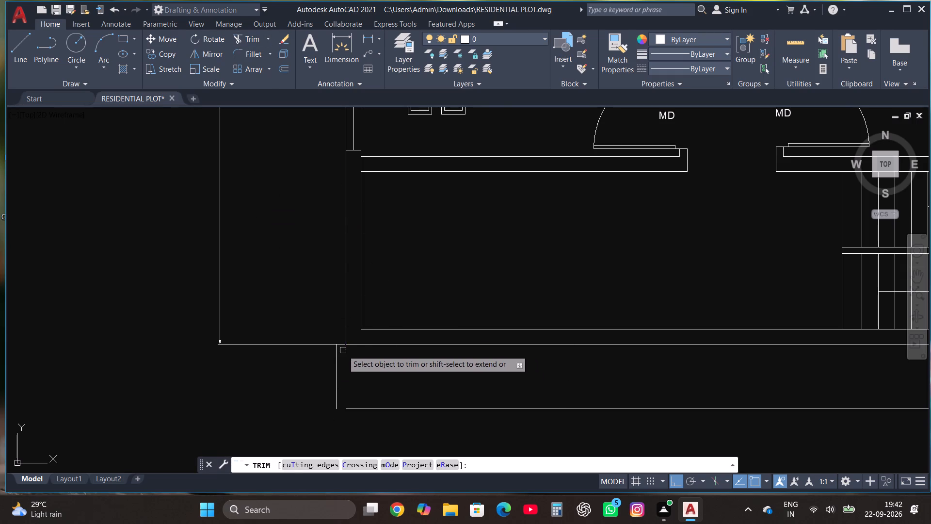
click(343, 350)
click(348, 349)
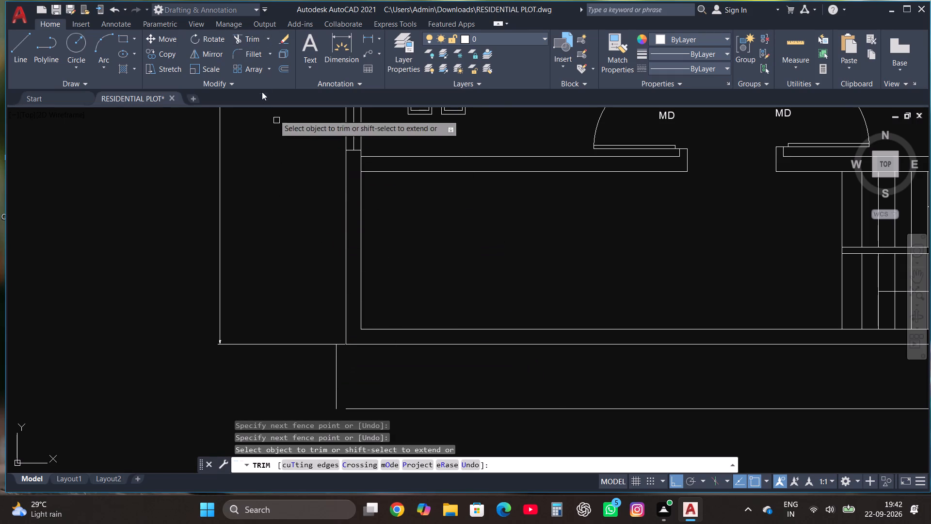
click(249, 47)
click(333, 391)
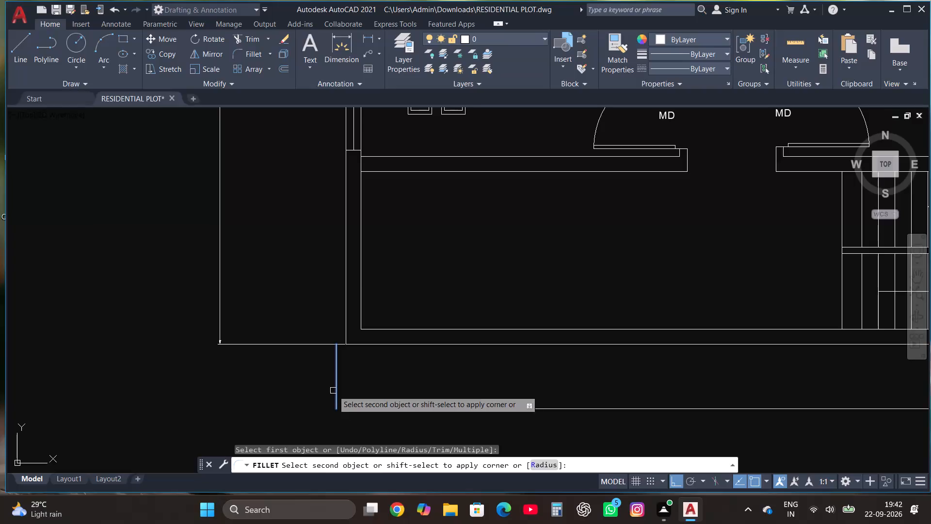
click(353, 409)
Draw lines from the building's southeast outer corner: 6" east, and south past the new horizontal line.
scroll(261, 398, down, 3)
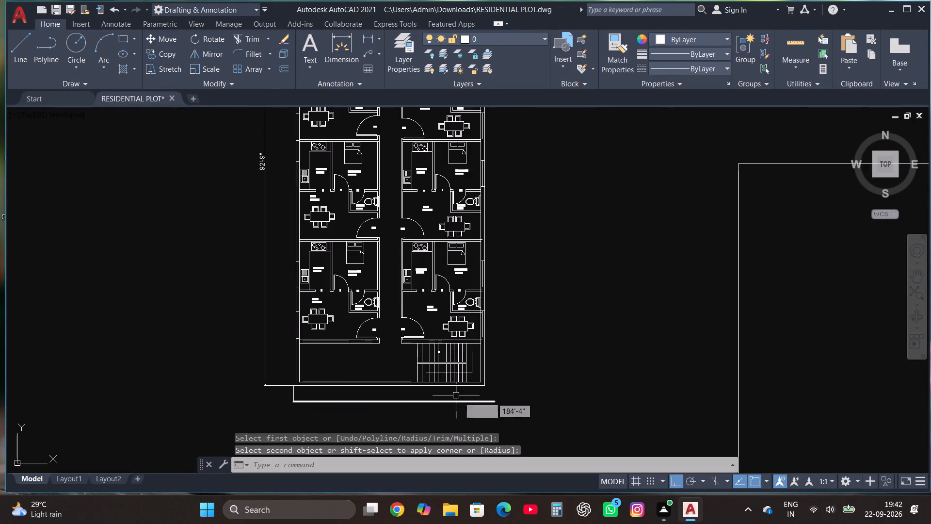
scroll(473, 402, up, 3)
click(26, 52)
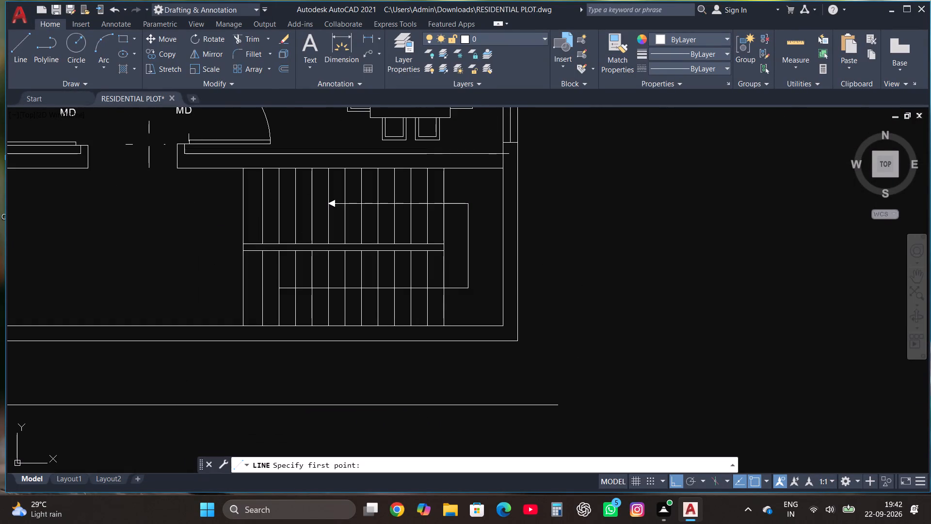
click(520, 342)
text(6")
key(Return)
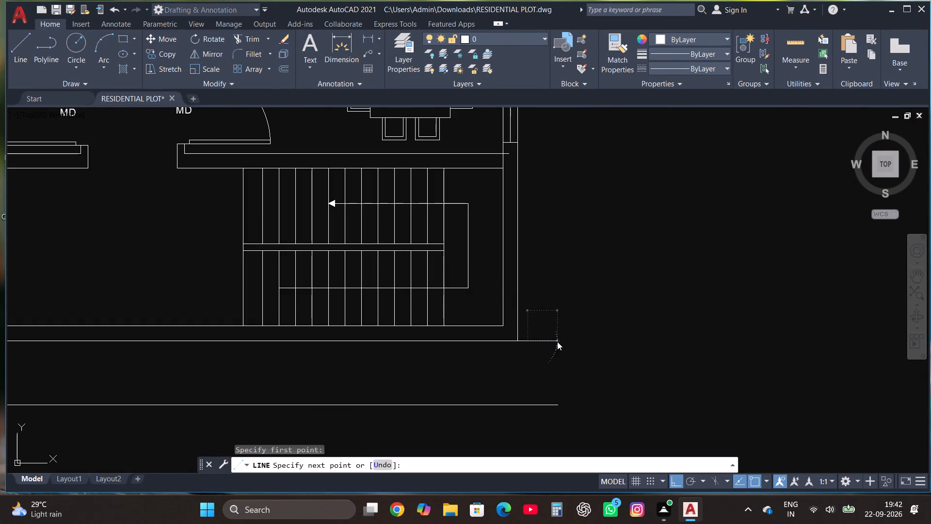
click(521, 433)
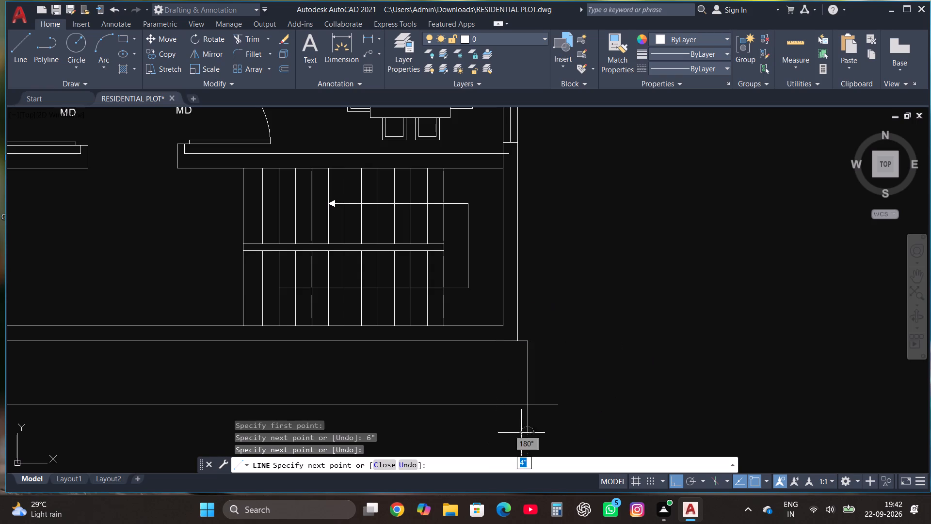
Trim the overhanging ends of the vertical and horizontal lines at the south strip's southeast corner.
click(246, 41)
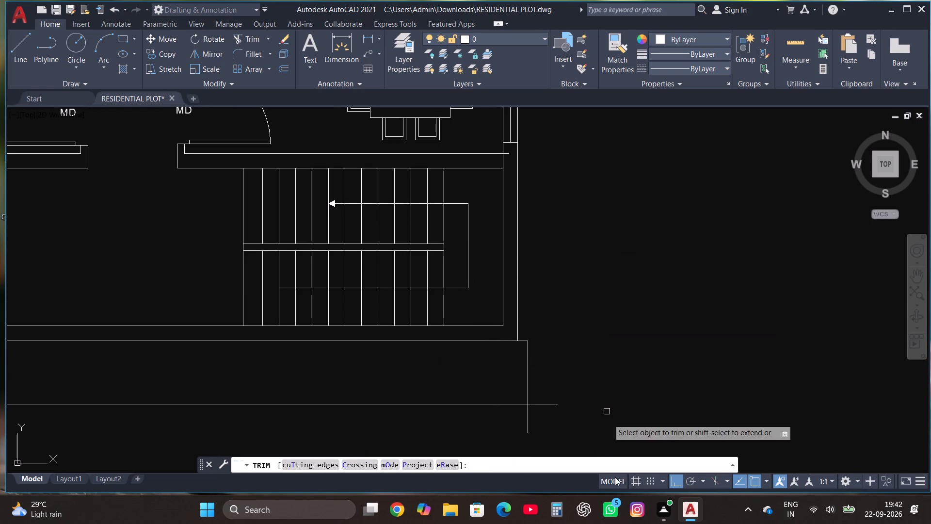
click(522, 423)
click(546, 420)
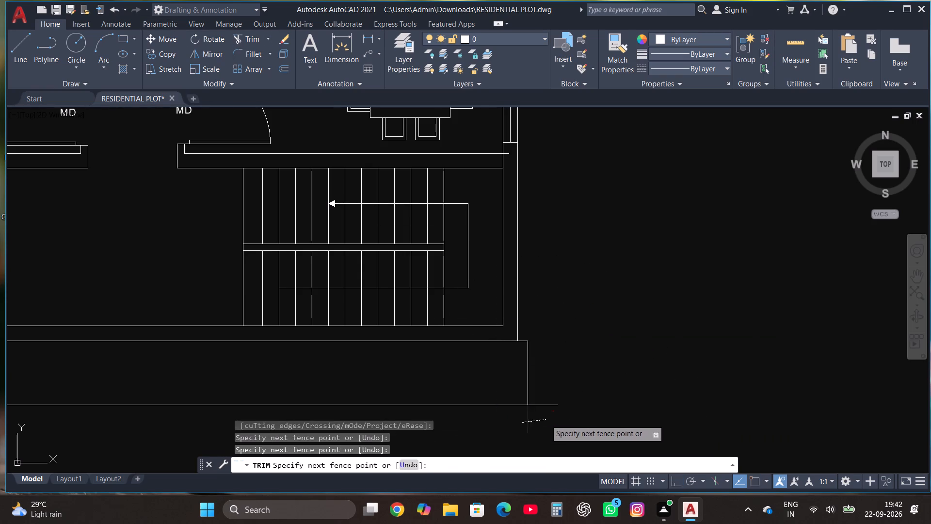
click(546, 409)
click(551, 380)
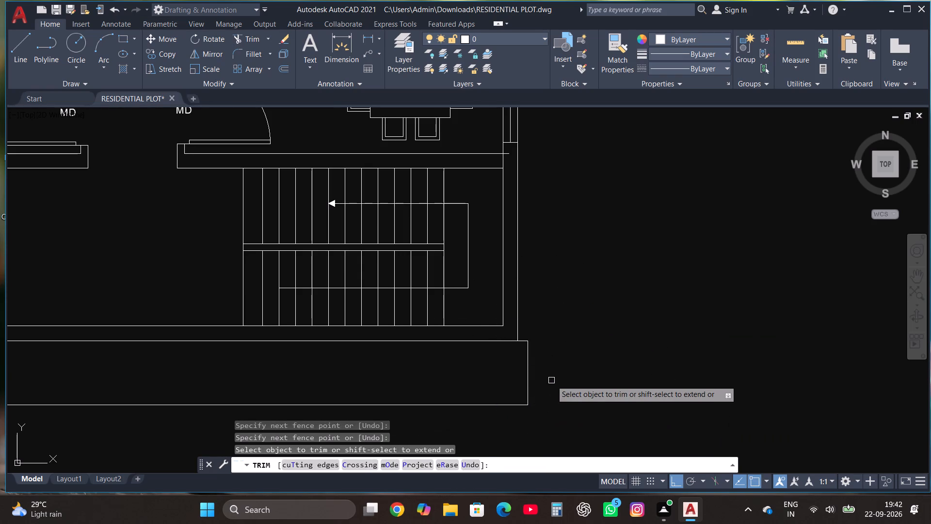
key(Escape)
Draw a vertical line along the building's east side from the south strip's northeast corner to the north strip's southeast corner.
click(20, 53)
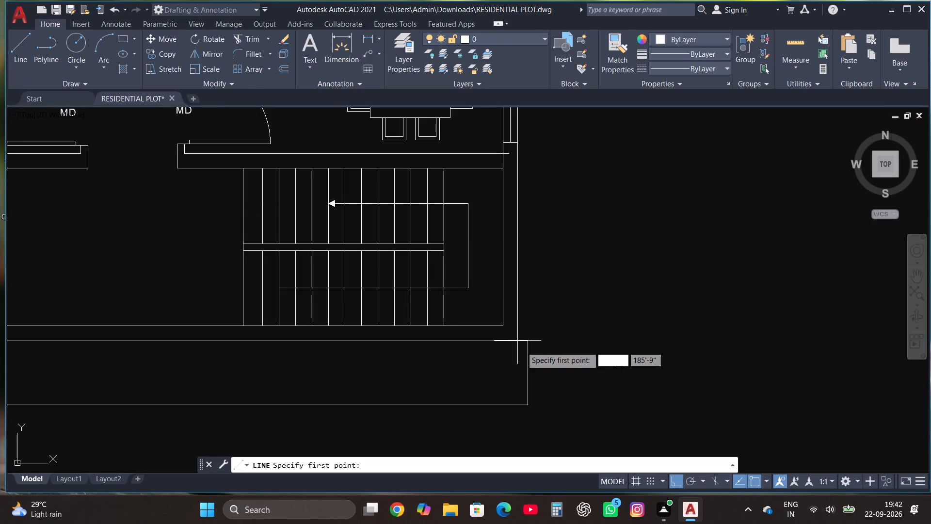
click(529, 342)
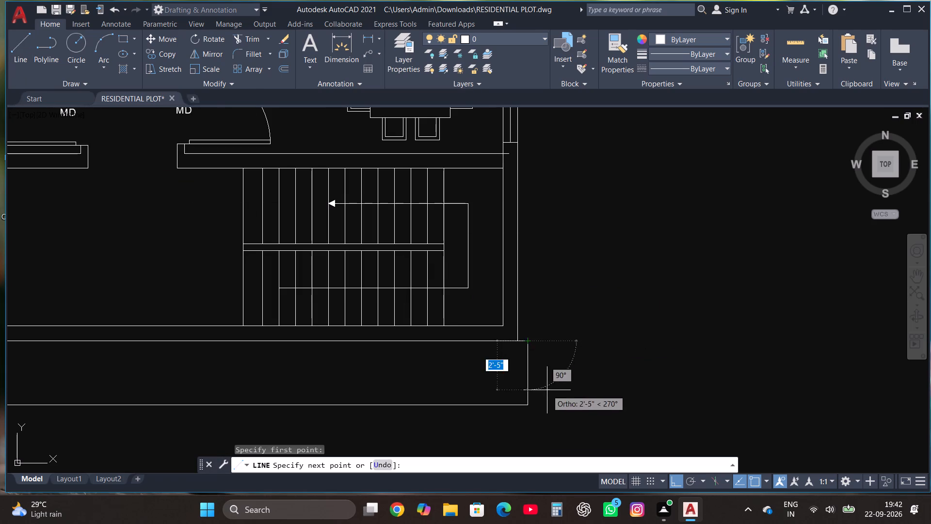
scroll(550, 398, down, 4)
scroll(542, 338, down, 3)
scroll(542, 198, up, 3)
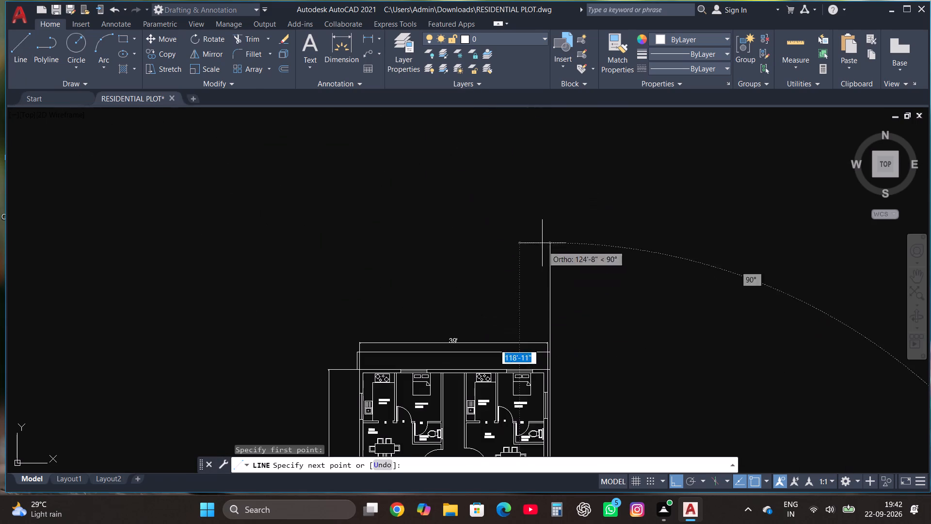
scroll(551, 361, up, 4)
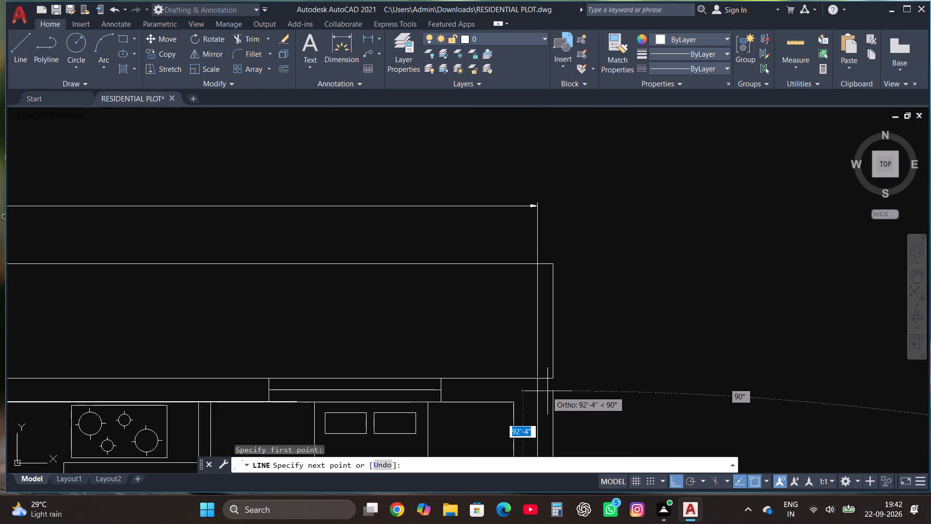
click(551, 379)
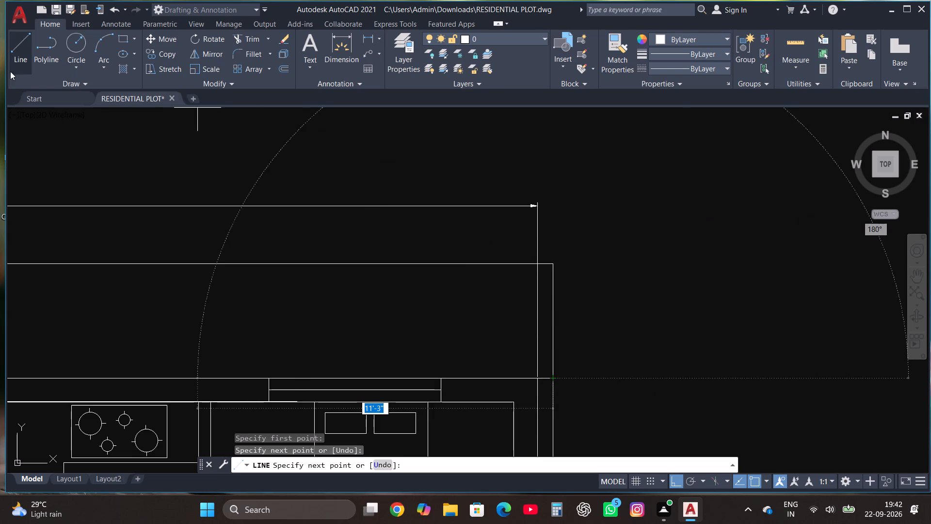
Draw a vertical line along the building's west side from the north strip's southwest corner to the south strip's northwest corner.
click(14, 52)
scroll(508, 302, down, 3)
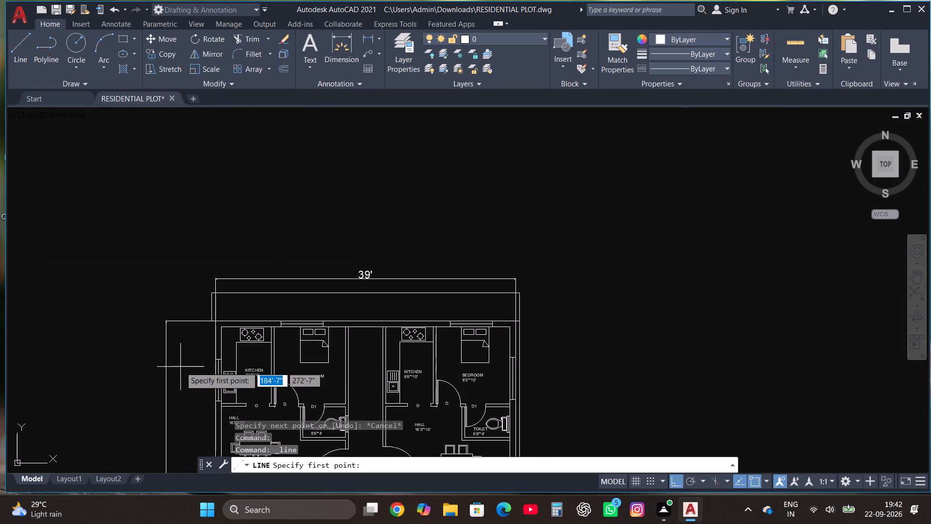
scroll(177, 342, up, 3)
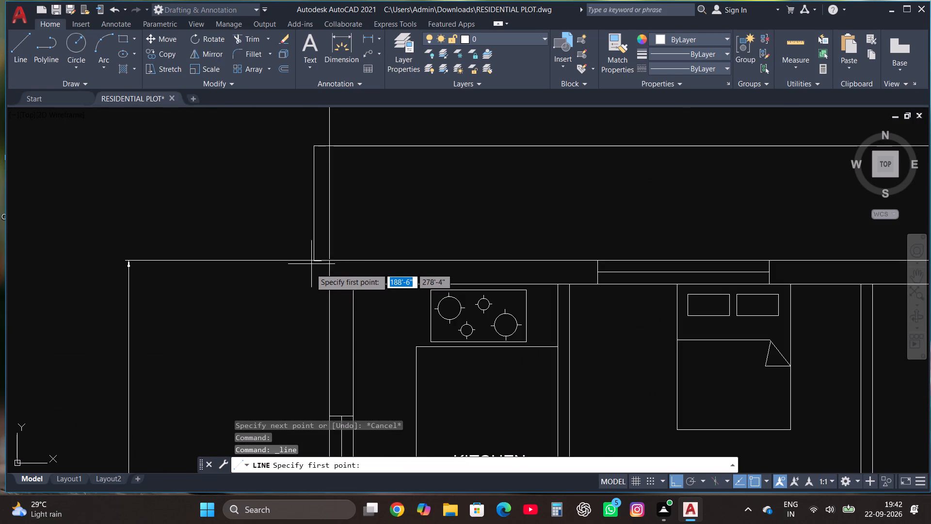
scroll(310, 270, up, 3)
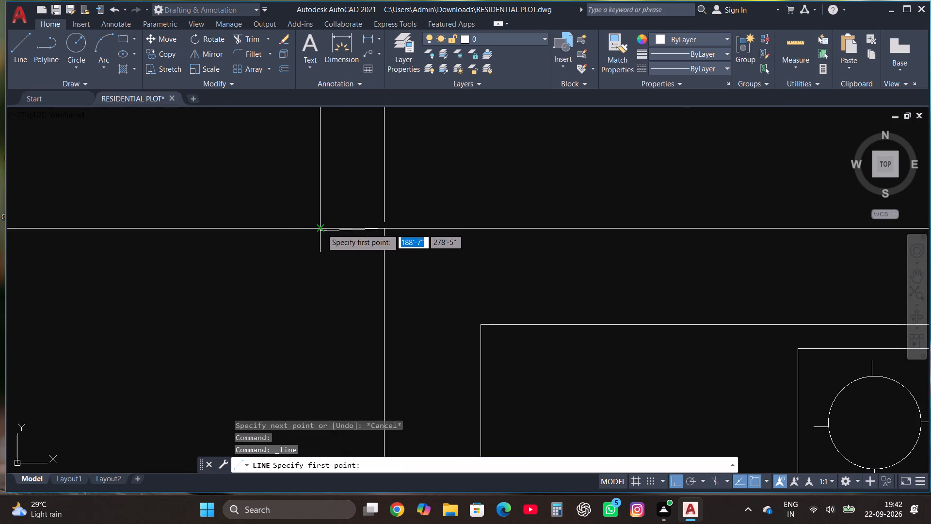
click(321, 229)
scroll(321, 229, down, 11)
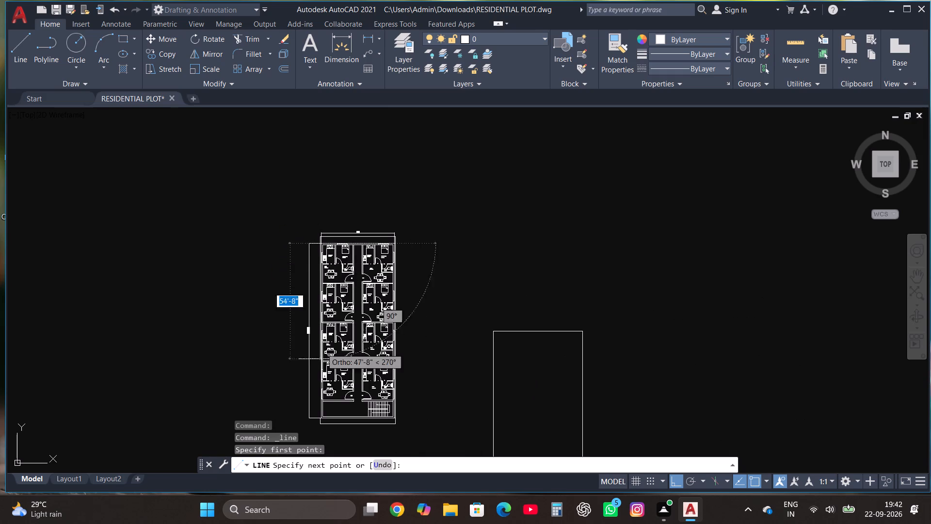
scroll(322, 445, up, 11)
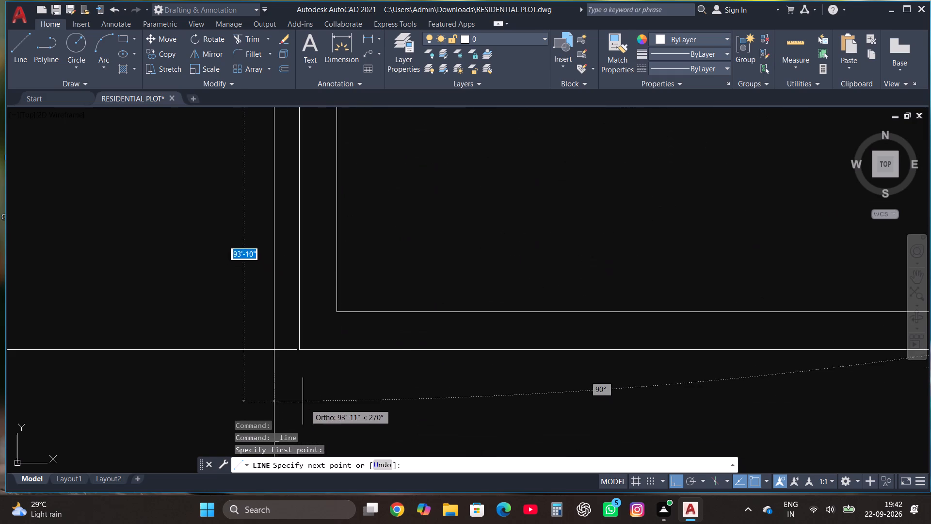
click(273, 352)
scroll(368, 414, down, 2)
key(Escape)
scroll(398, 435, down, 2)
scroll(397, 373, down, 1)
scroll(394, 398, up, 4)
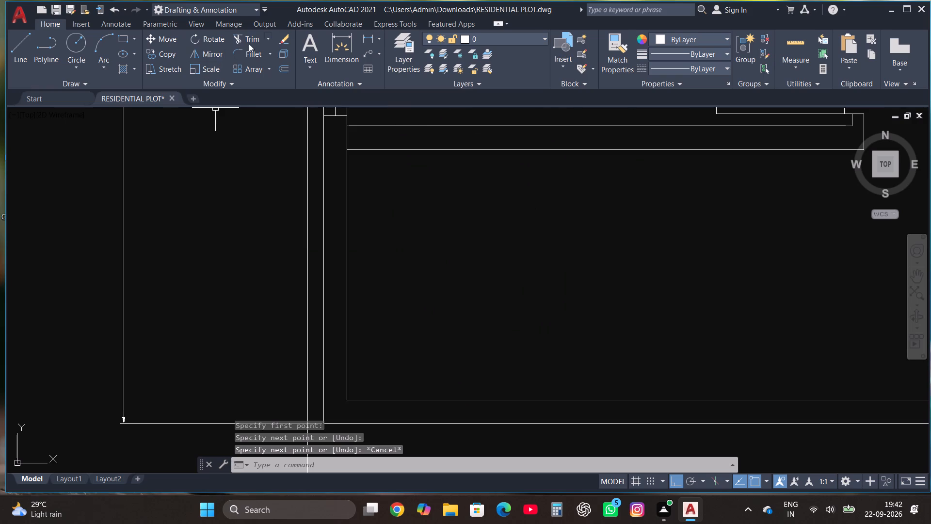
Trim the short horizontal stubs between the building and the outer side lines at the southeast, northeast and northwest corners.
click(251, 42)
scroll(329, 173, down, 1)
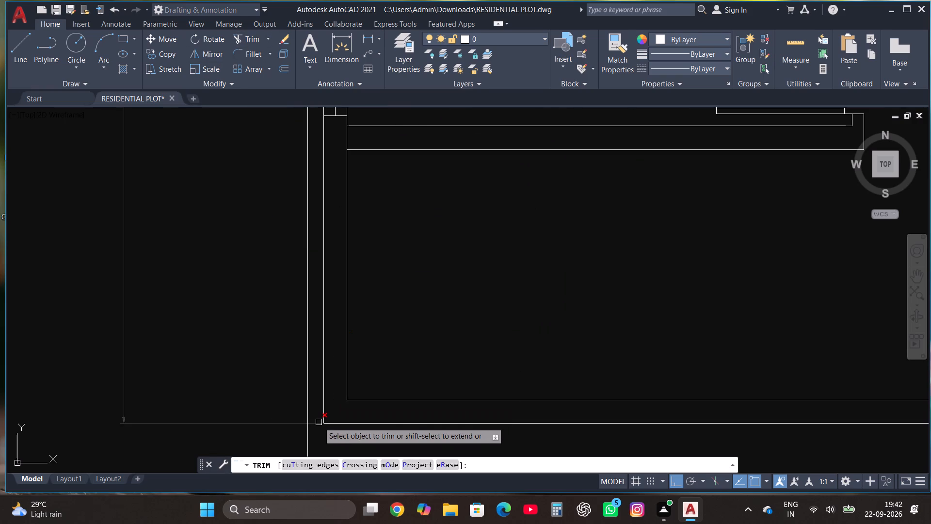
scroll(324, 445, down, 1)
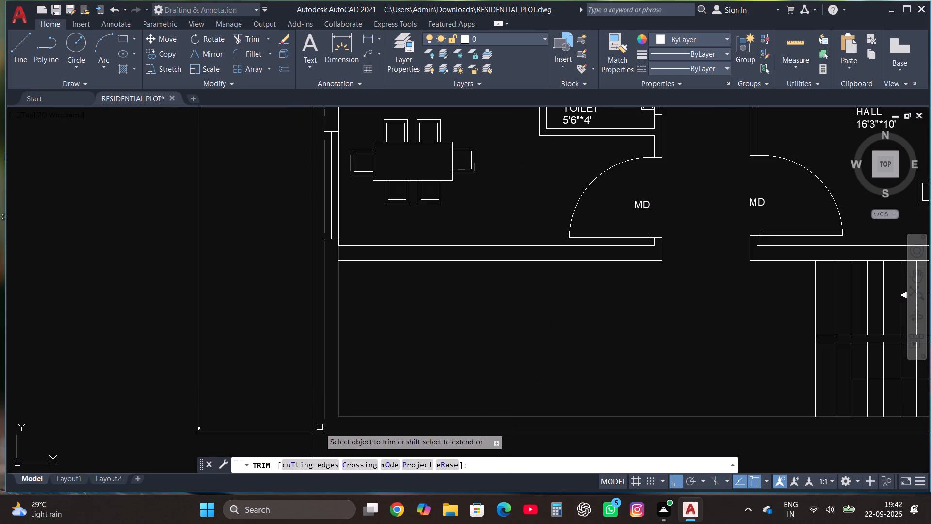
scroll(335, 342, down, 2)
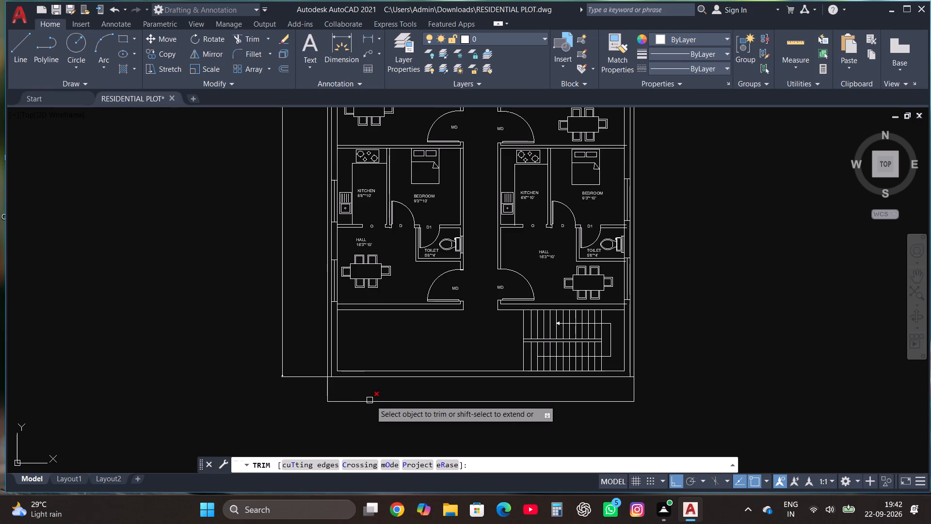
scroll(639, 378, up, 2)
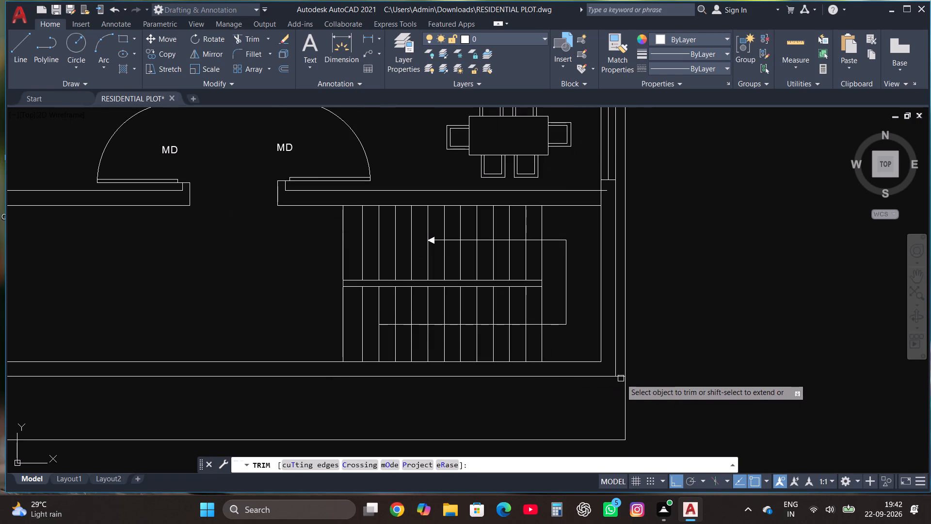
click(622, 378)
scroll(611, 438, down, 4)
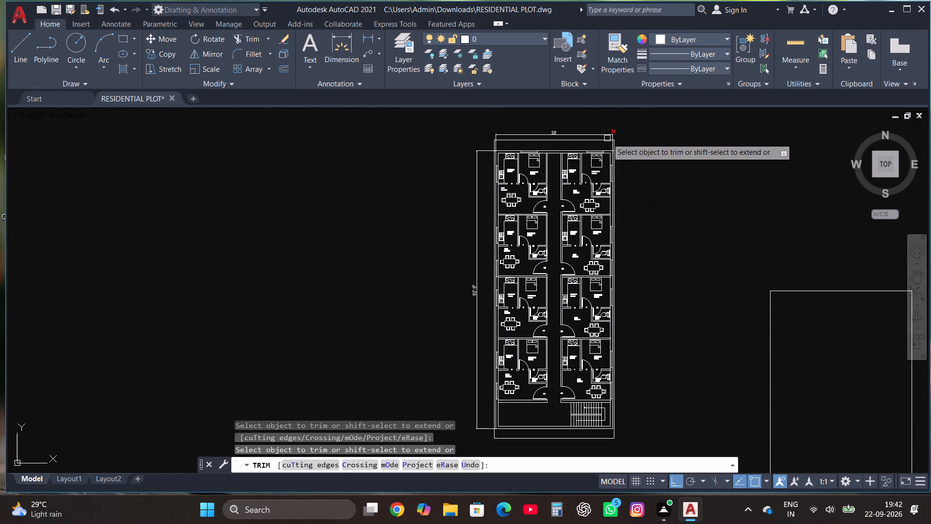
scroll(607, 137, up, 5)
scroll(646, 313, down, 1)
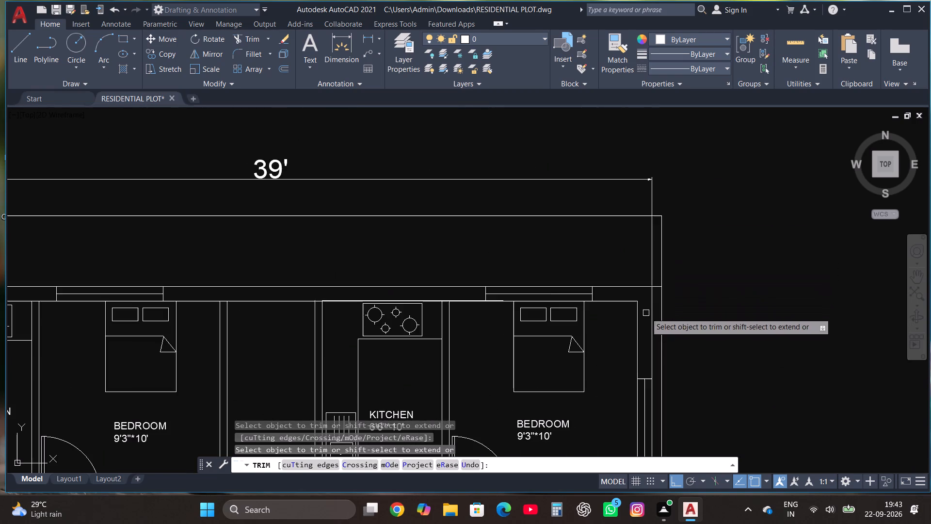
click(655, 288)
scroll(655, 288, down, 2)
scroll(353, 289, up, 2)
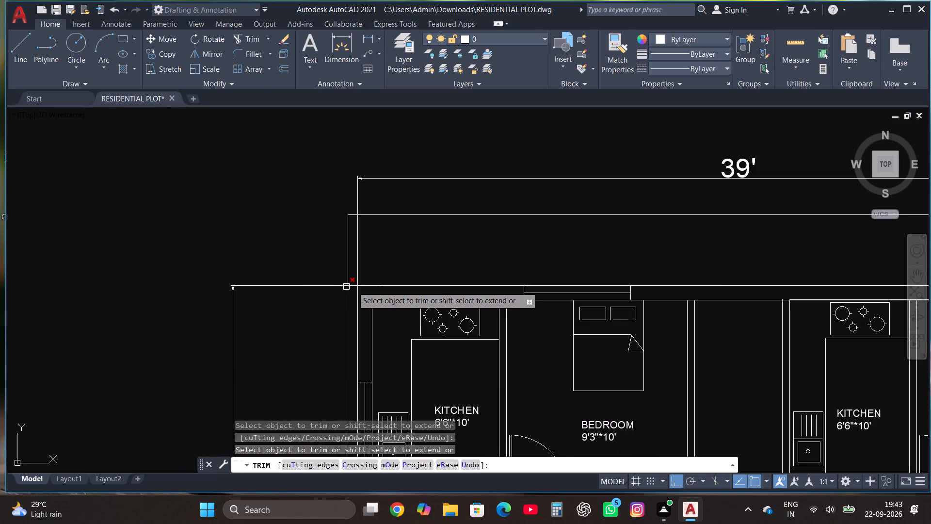
scroll(354, 287, up, 2)
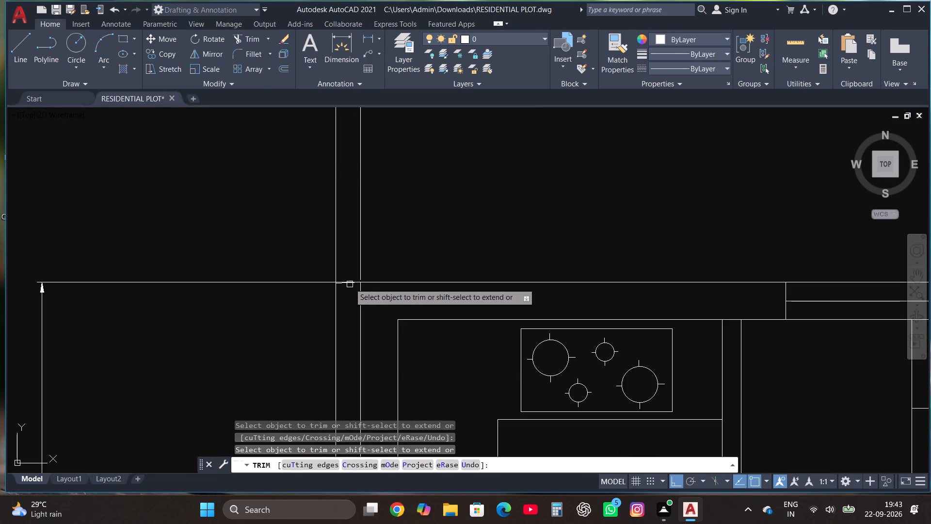
click(349, 285)
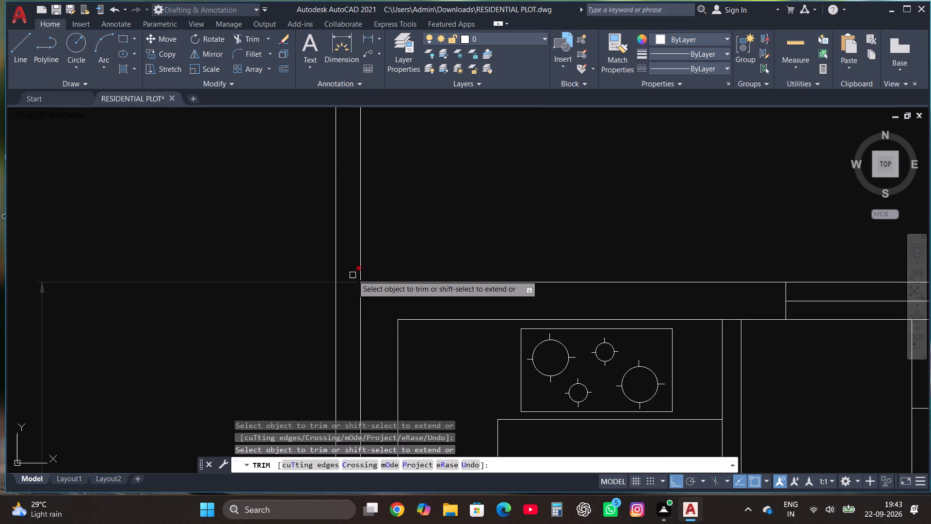
scroll(366, 307, down, 2)
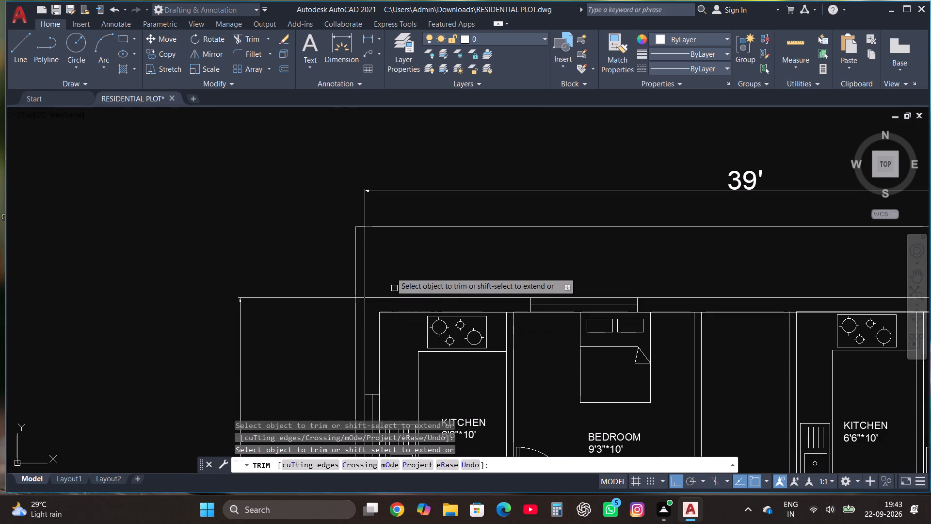
scroll(388, 264, down, 2)
key(Escape)
scroll(497, 278, down, 4)
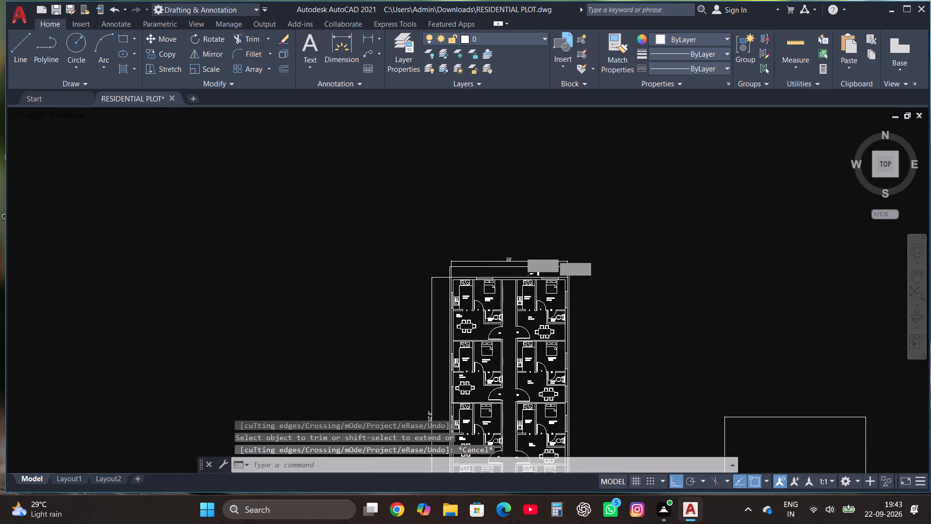
Dimension the outer outline's overall width along its north edge, placing the dimension line beyond the building's existing width dimension.
scroll(525, 262, up, 4)
scroll(525, 262, down, 5)
scroll(521, 394, up, 3)
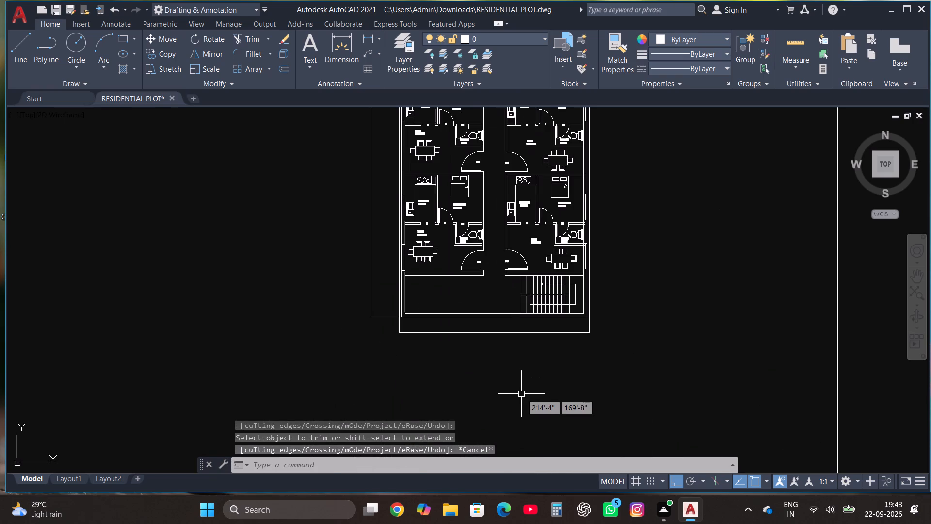
scroll(521, 394, down, 3)
scroll(514, 239, up, 2)
scroll(499, 354, up, 2)
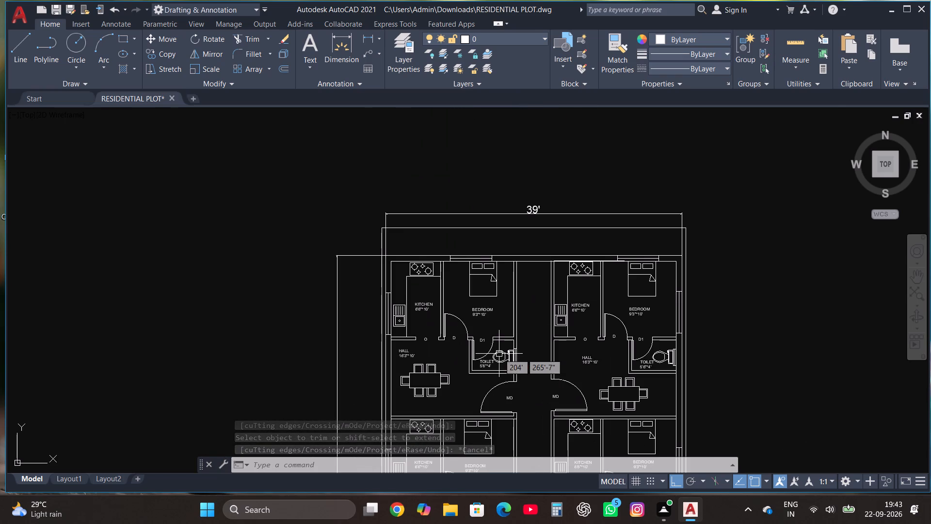
click(334, 50)
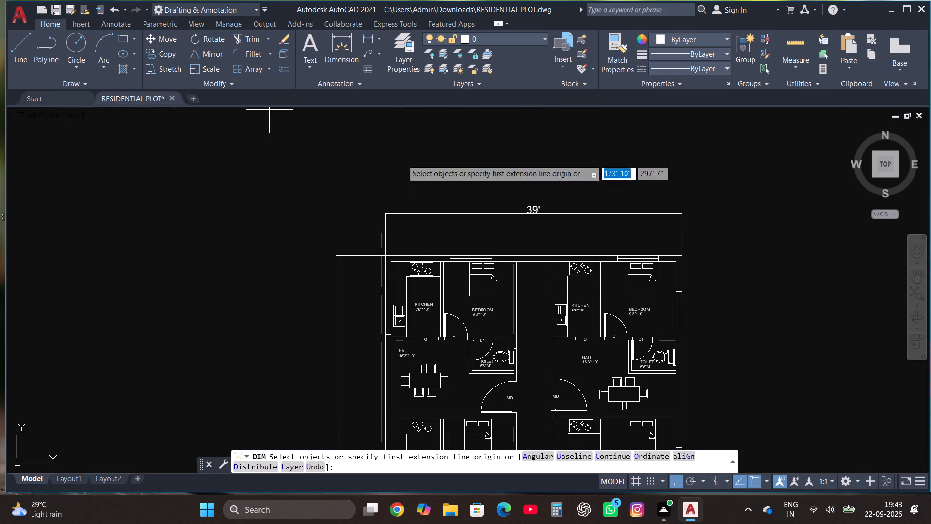
scroll(401, 237, up, 2)
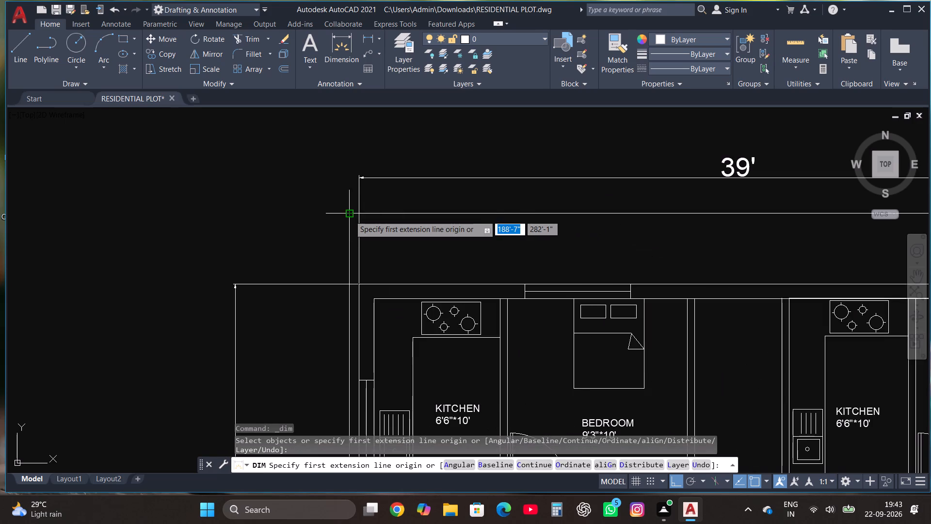
click(350, 215)
scroll(349, 217, down, 2)
click(657, 217)
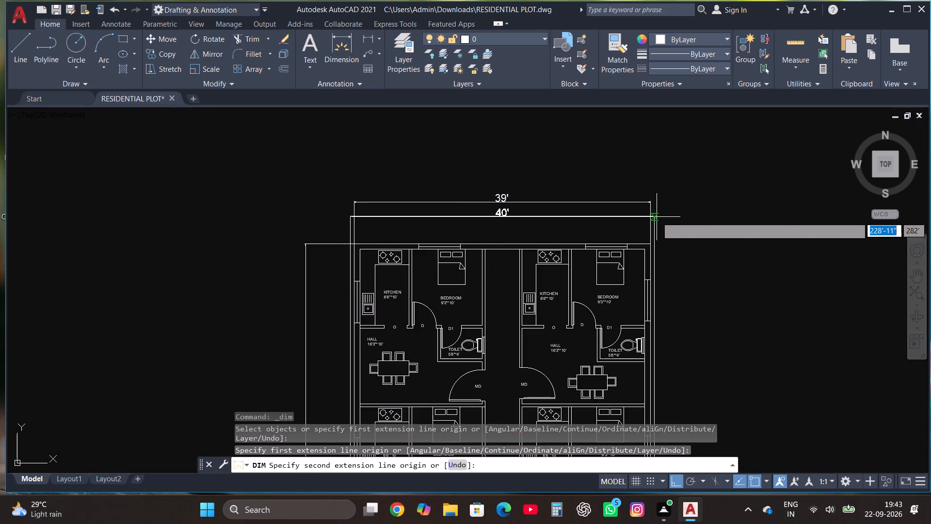
click(650, 181)
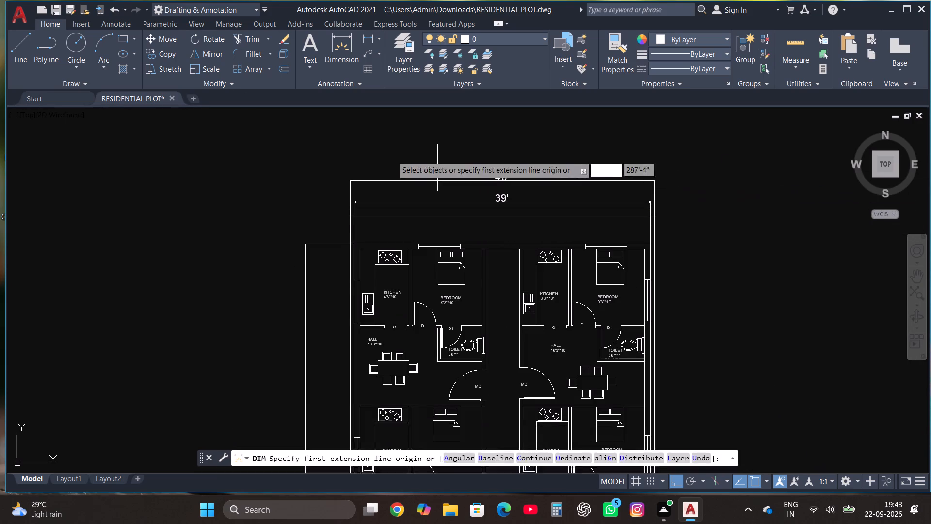
Dimension the outer outline's full north-south length on the west side, placing it outside the building's existing length dimension.
click(340, 47)
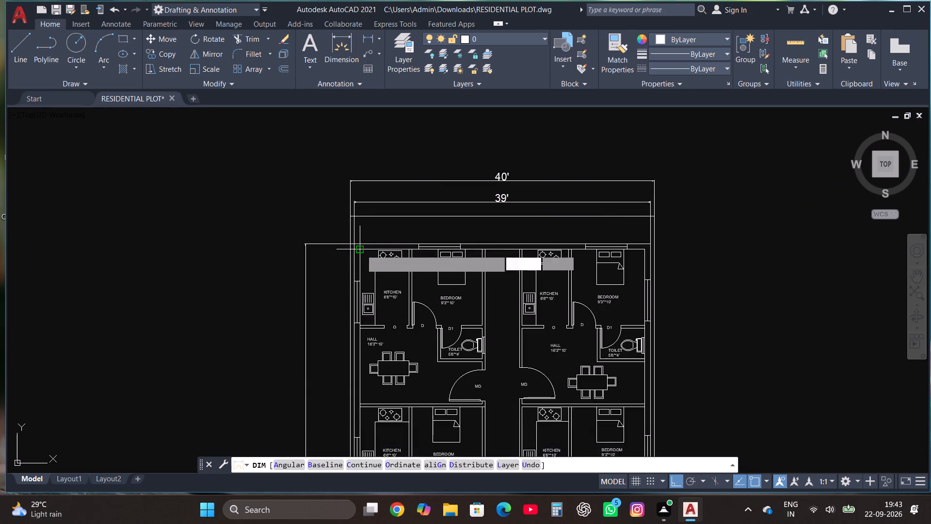
scroll(354, 236, up, 1)
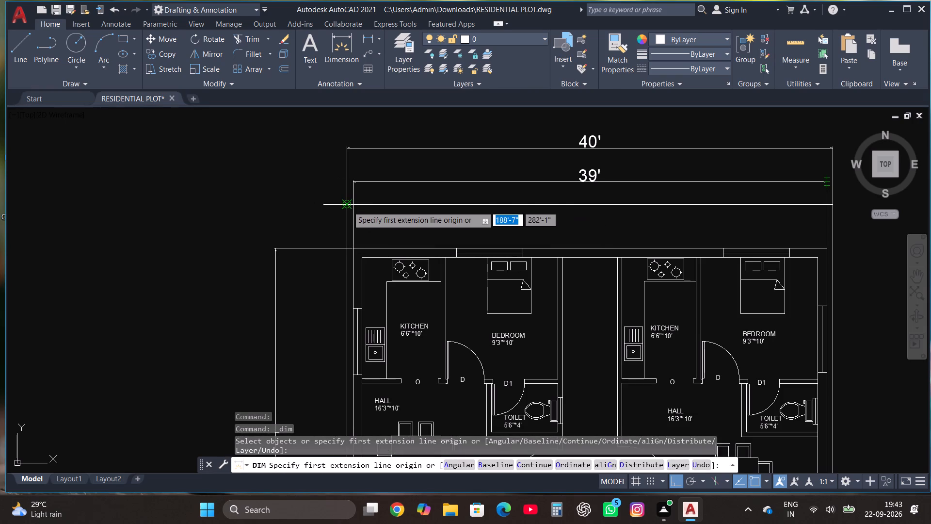
click(348, 206)
scroll(348, 206, down, 8)
scroll(352, 335, up, 1)
scroll(357, 268, up, 2)
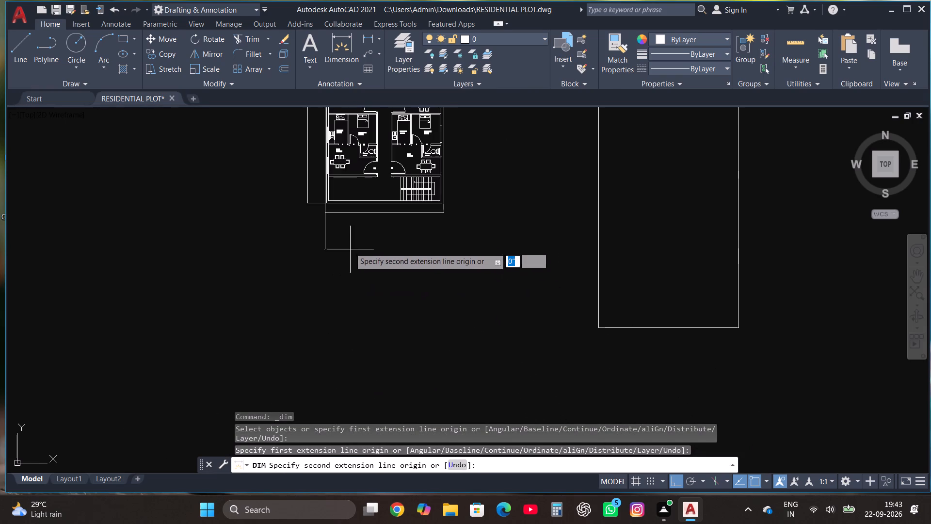
click(323, 211)
scroll(319, 224, down, 2)
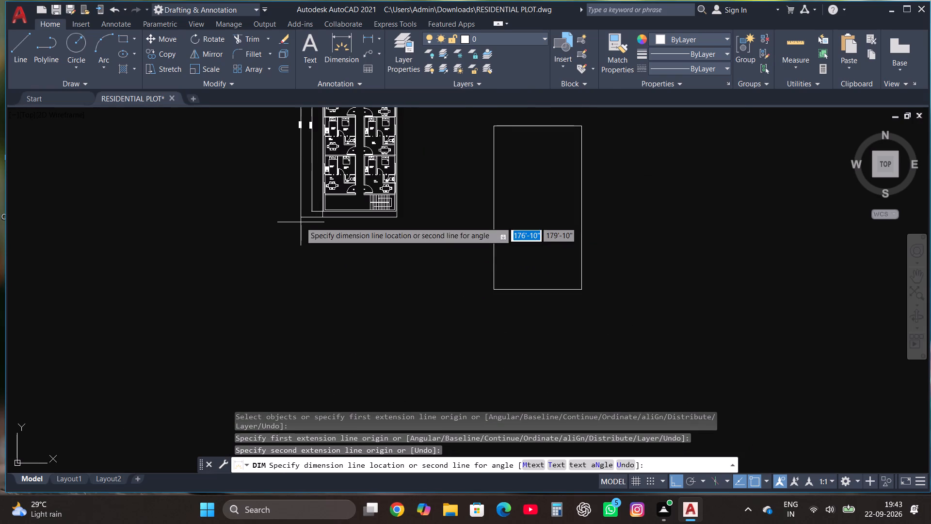
click(299, 222)
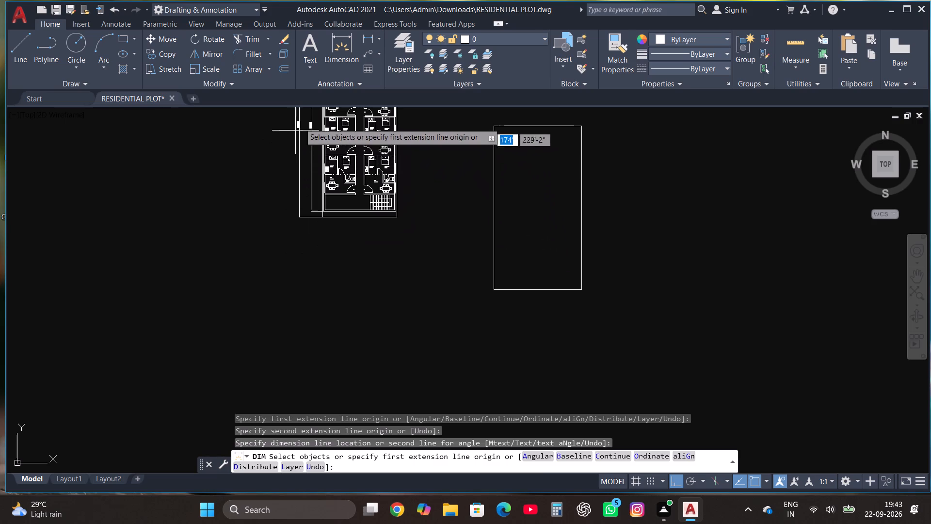
scroll(300, 120, up, 4)
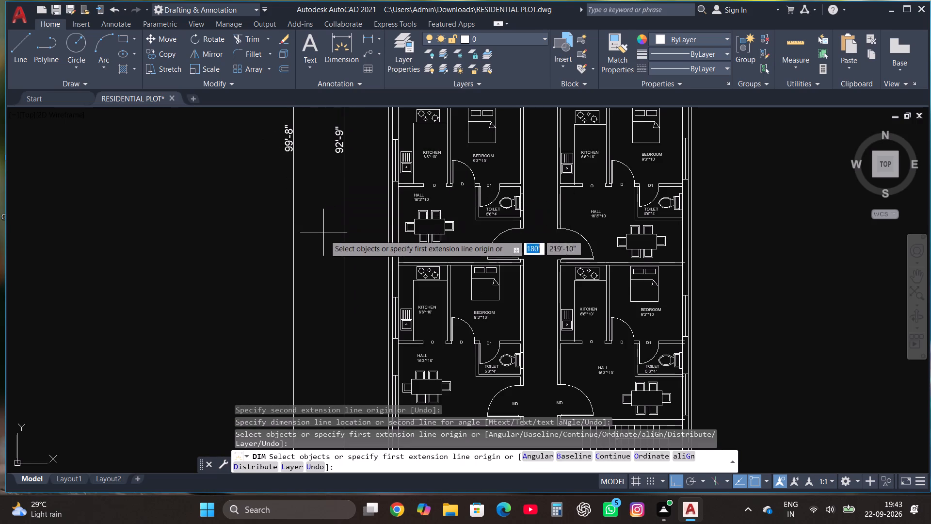
scroll(326, 245, down, 2)
scroll(349, 323, down, 1)
scroll(338, 149, up, 2)
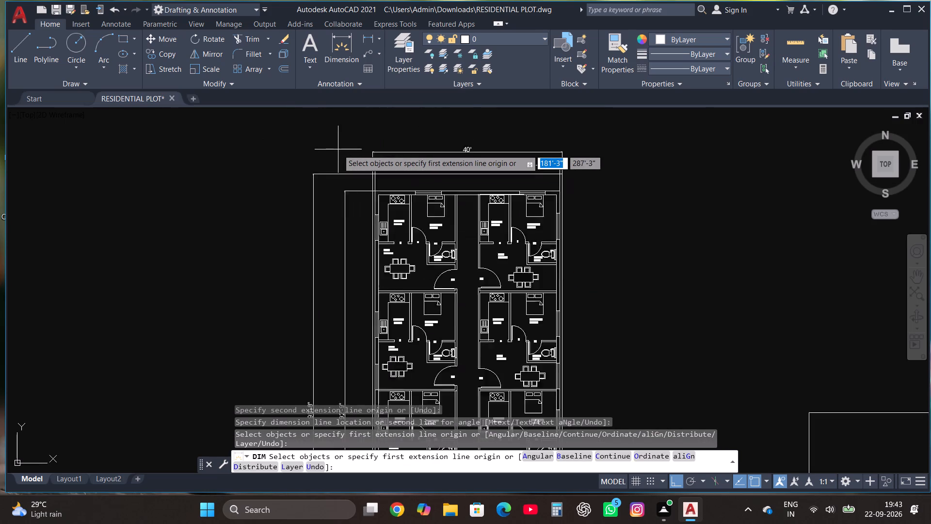
scroll(338, 149, up, 1)
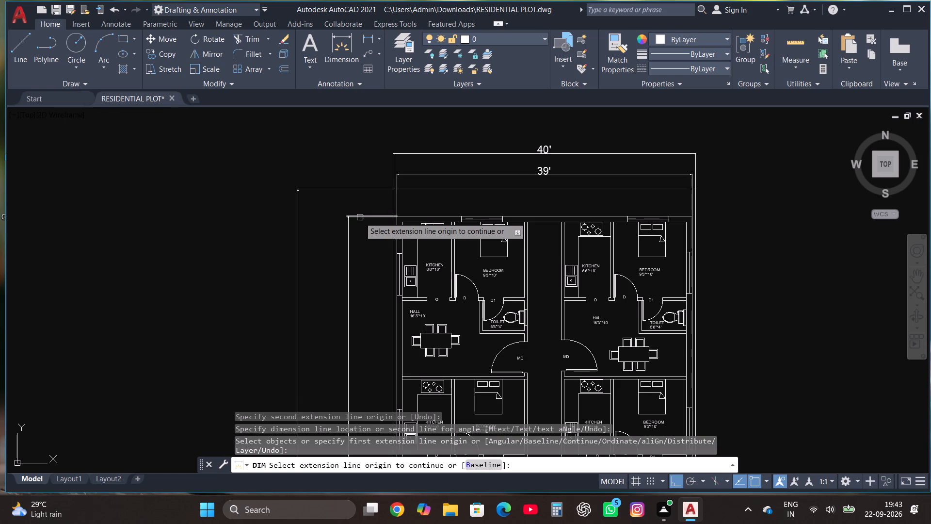
key(Escape)
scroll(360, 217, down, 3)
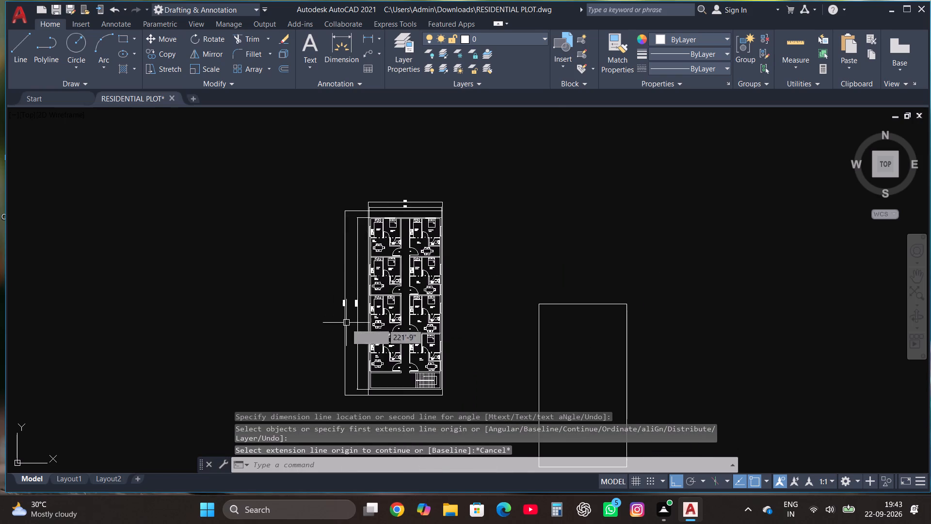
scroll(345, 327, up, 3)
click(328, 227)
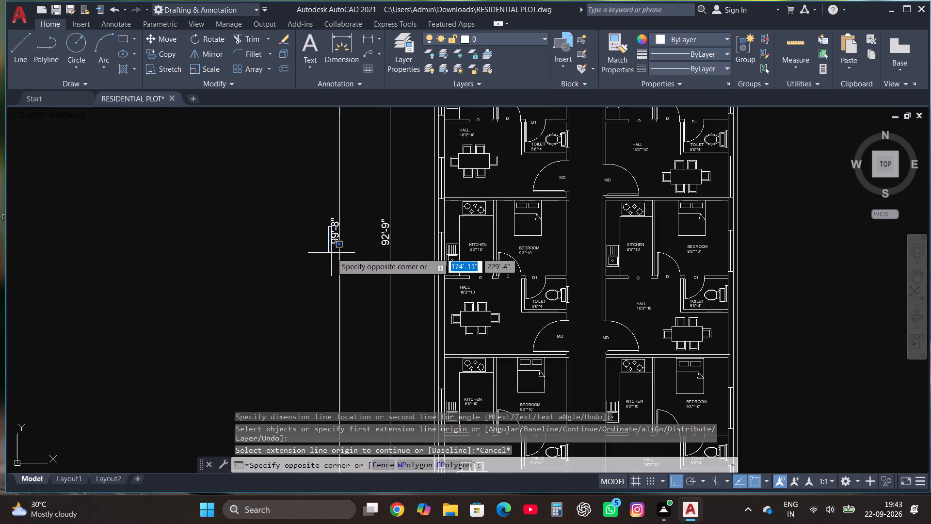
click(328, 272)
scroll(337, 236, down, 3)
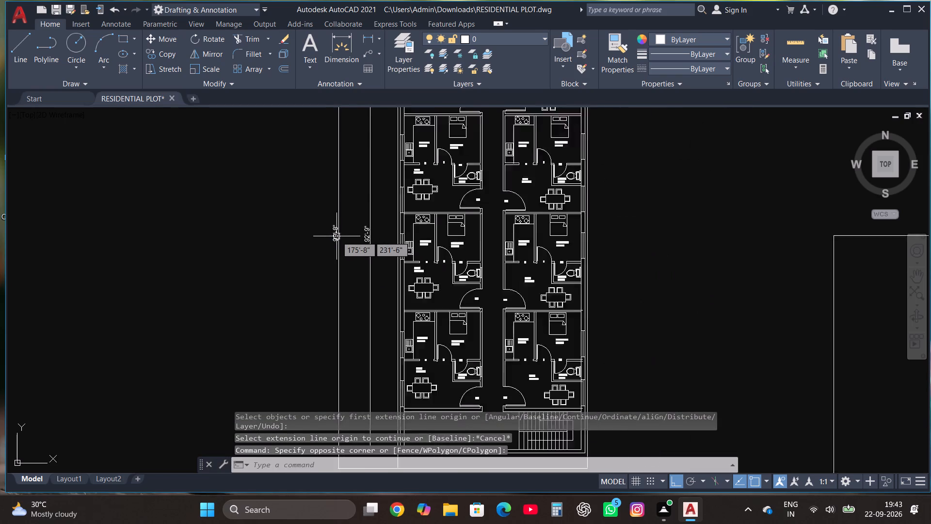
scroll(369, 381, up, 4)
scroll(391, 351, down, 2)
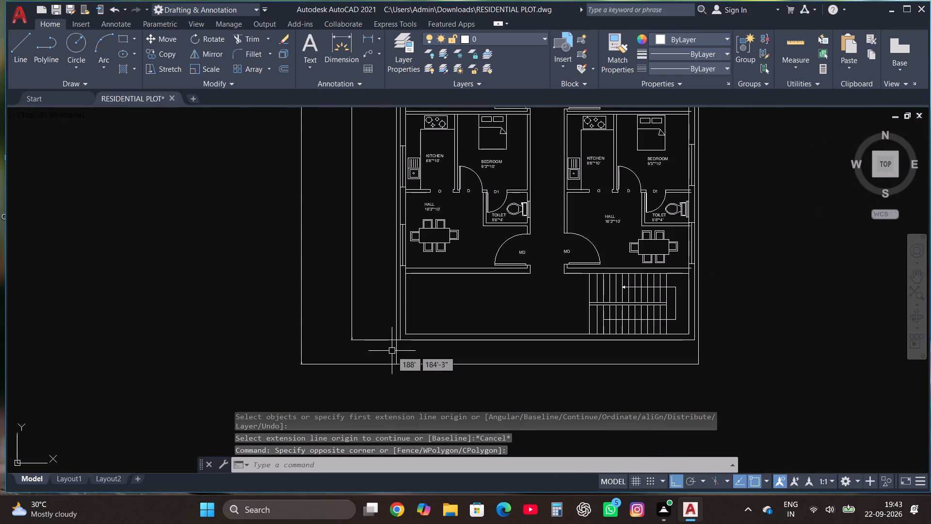
Draw a line from the outer outline's southwest corner 2" south, continuing east parallel to the south edge almost to the east side line.
scroll(402, 377, up, 2)
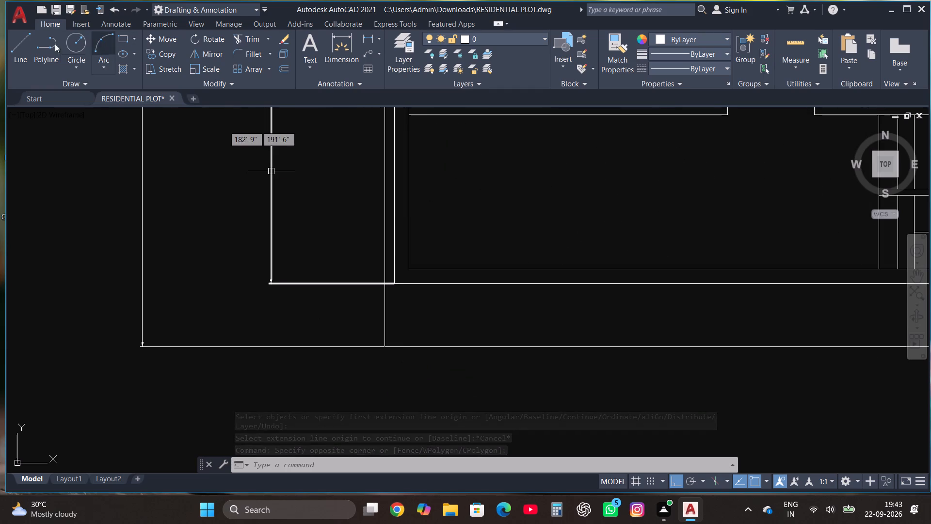
click(24, 40)
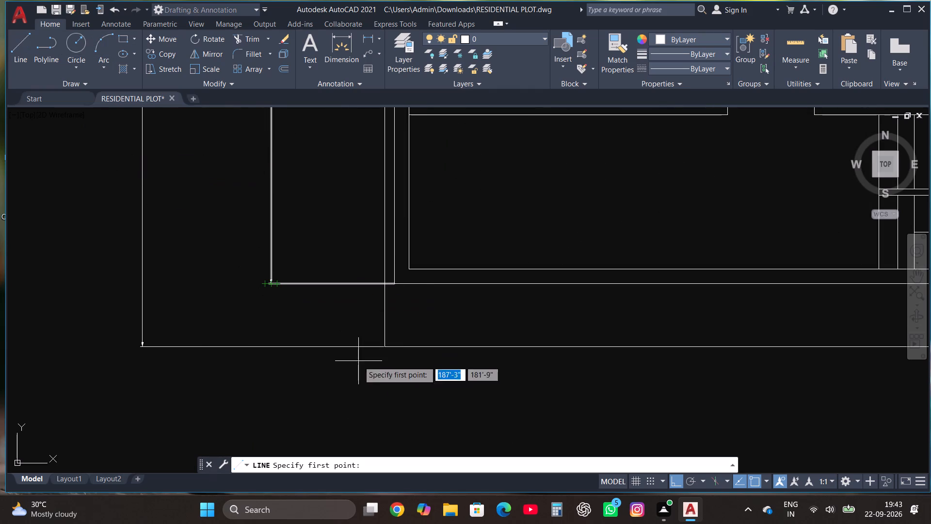
click(385, 348)
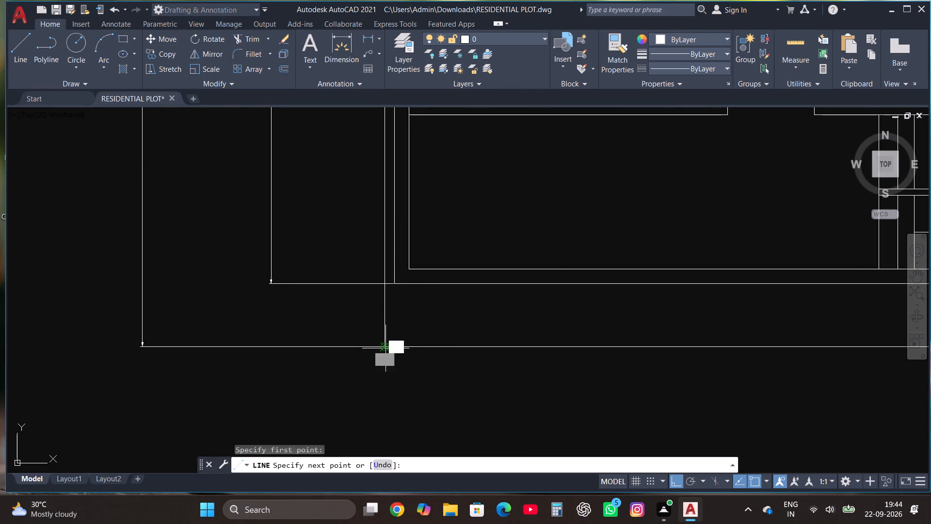
text(2")
key(Return)
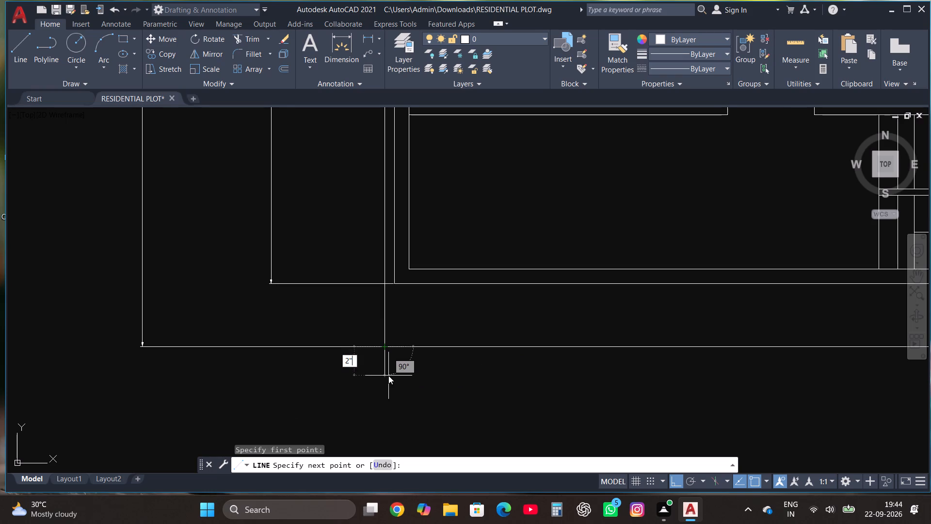
scroll(388, 376, down, 4)
scroll(490, 379, up, 4)
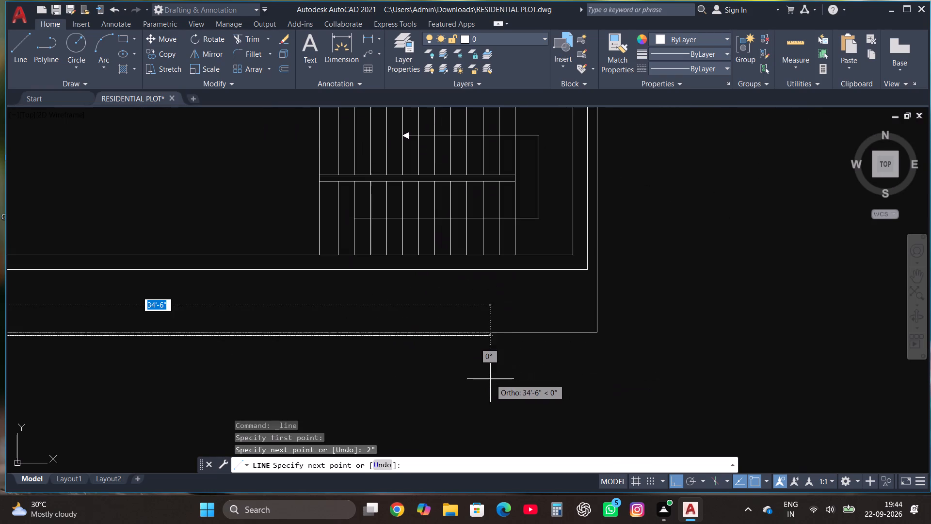
click(593, 360)
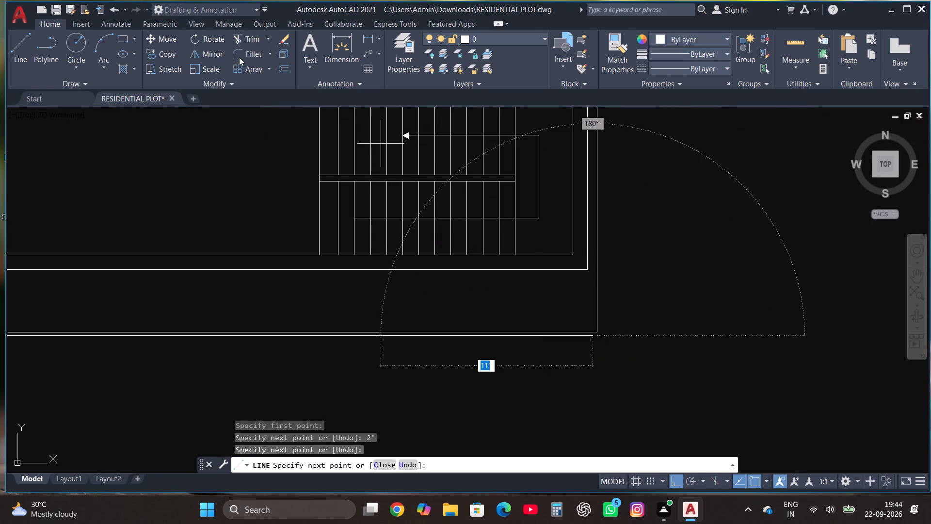
Fillet the east side line and the new south line into a closed southeast corner.
click(242, 60)
click(596, 317)
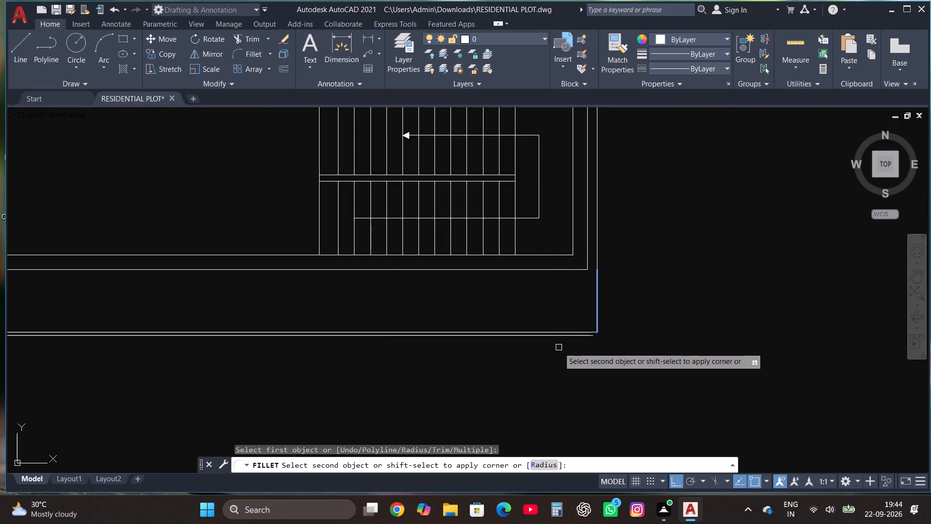
click(555, 337)
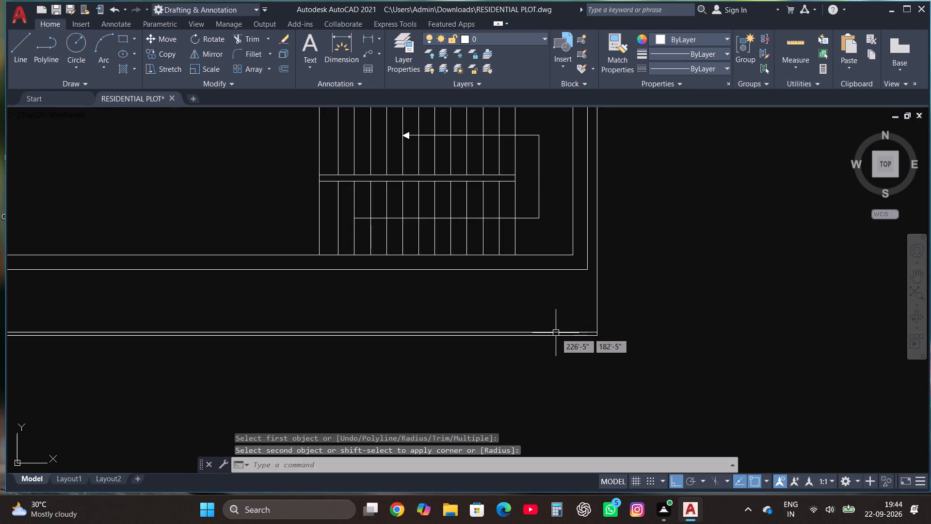
Delete the old south edge line just inside the new one.
click(556, 333)
key(Escape)
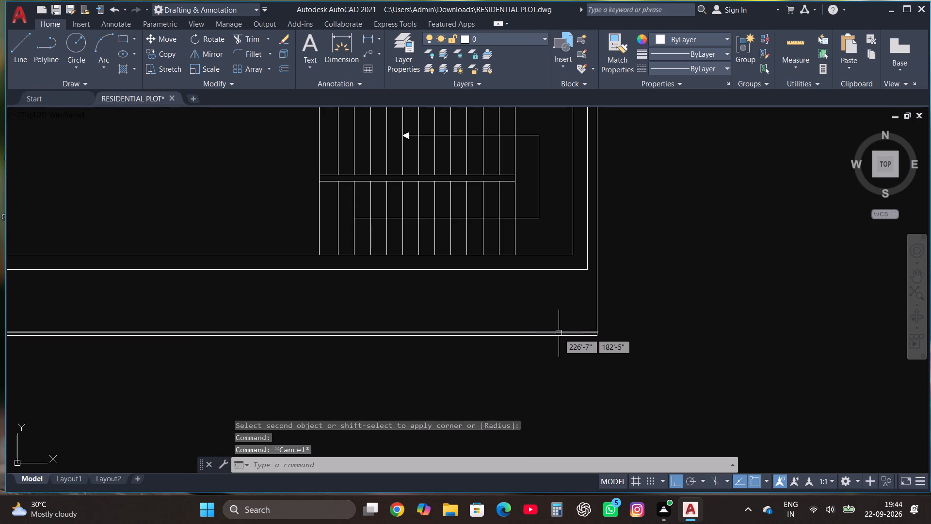
click(559, 333)
key(Escape)
click(558, 329)
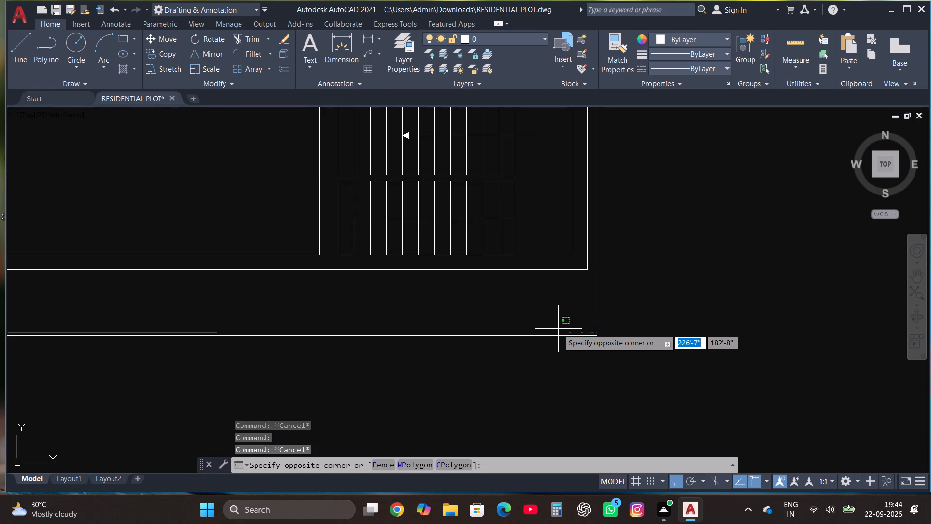
click(562, 333)
click(562, 333)
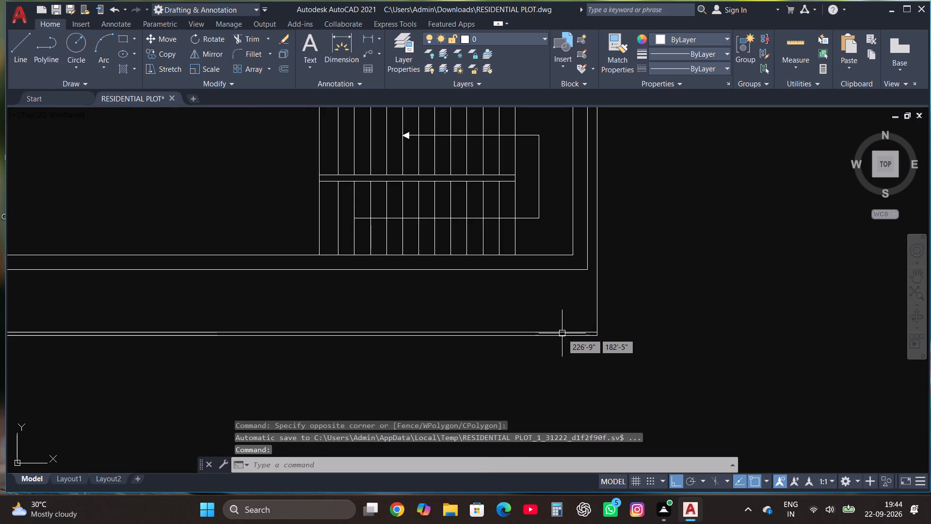
scroll(562, 333, up, 3)
click(562, 333)
key(Delete)
Move the outer outline's north edge line 2" north.
scroll(562, 333, down, 5)
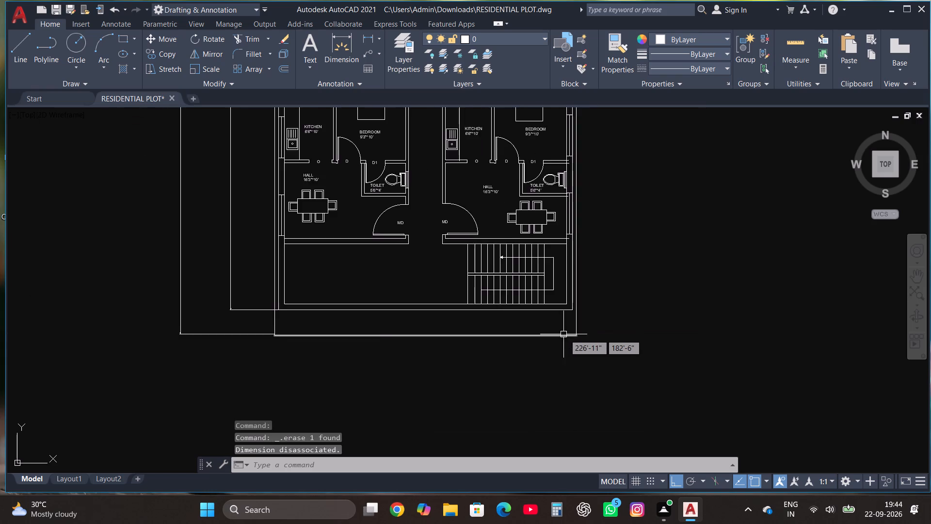
scroll(564, 335, down, 1)
scroll(384, 349, up, 4)
scroll(407, 312, down, 3)
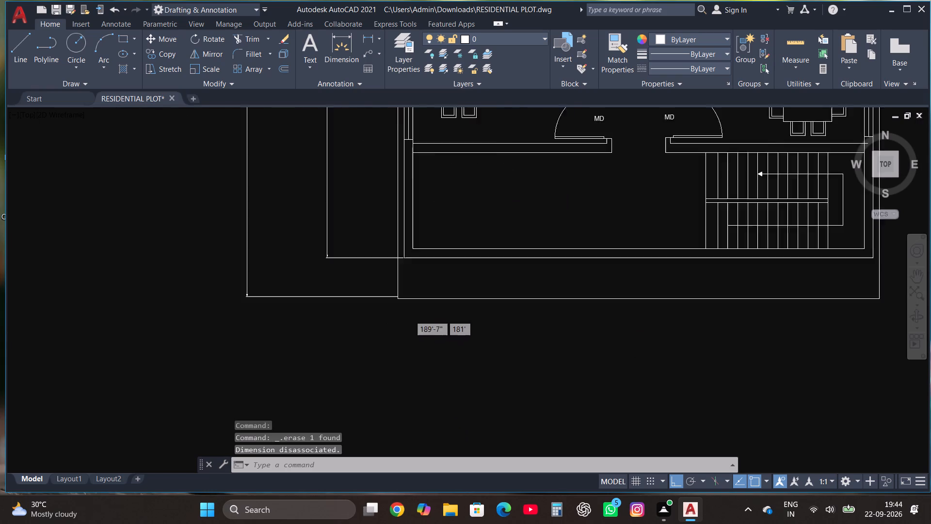
scroll(369, 399, down, 3)
scroll(370, 176, up, 3)
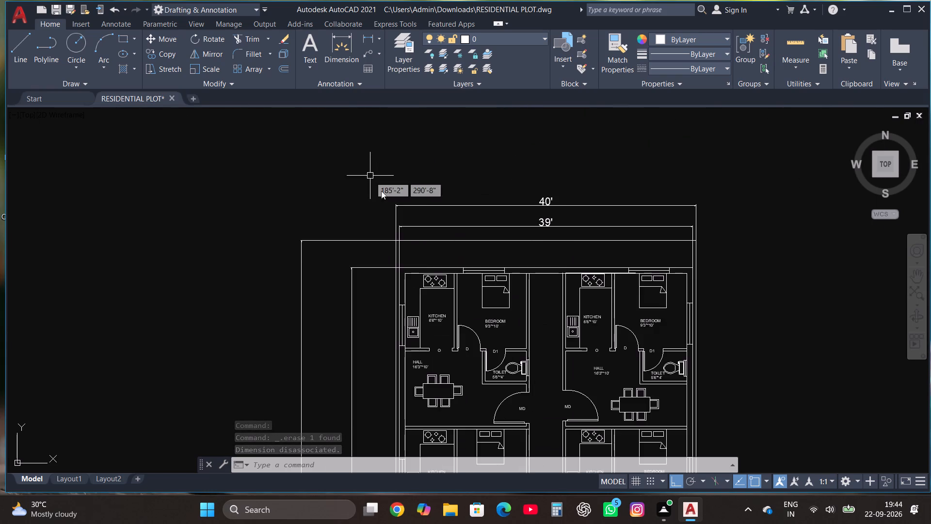
scroll(422, 222, up, 1)
click(403, 251)
scroll(397, 246, up, 1)
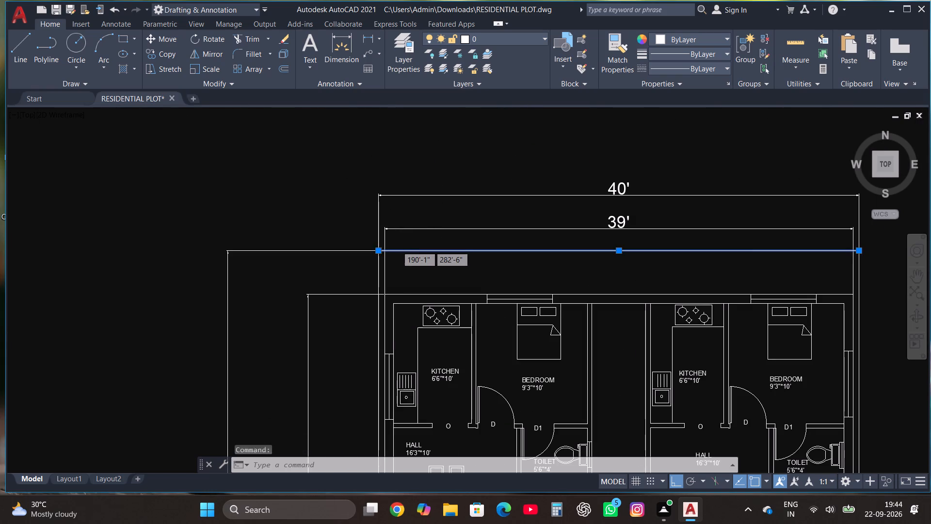
scroll(397, 246, up, 2)
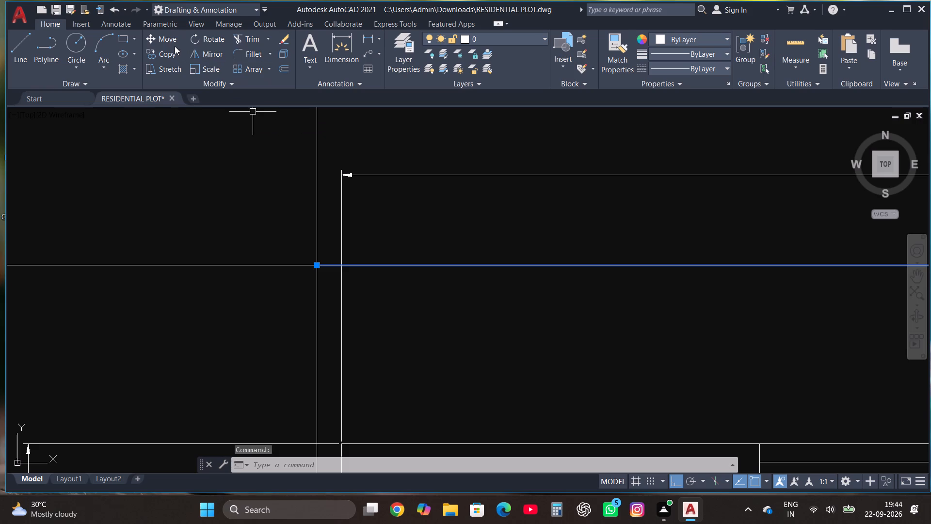
click(168, 40)
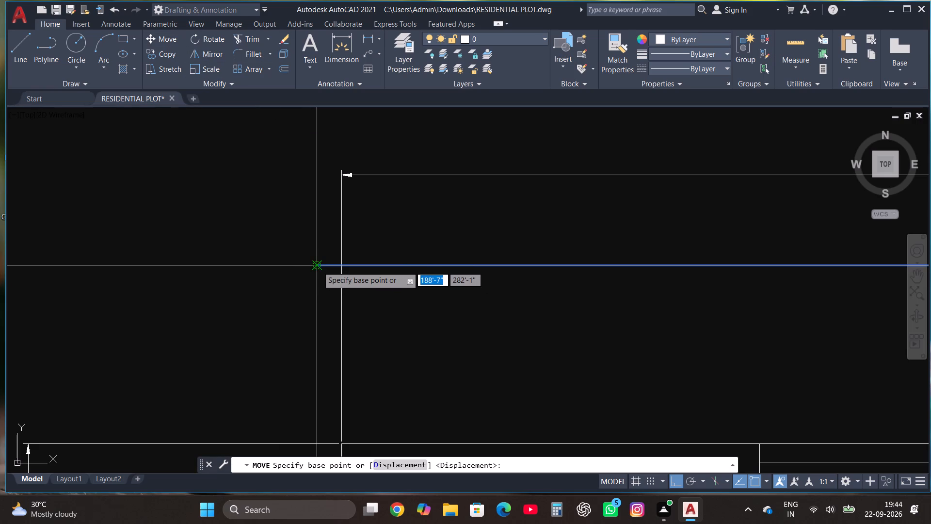
click(318, 266)
text(2")
key(Return)
key(Escape)
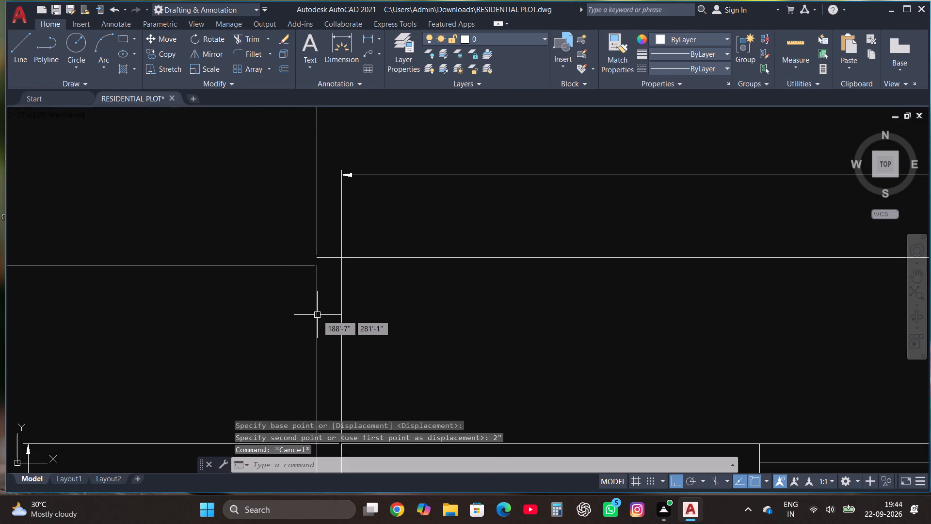
Fillet the moved north line with the west and east side lines to close both northern corners.
scroll(328, 238, up, 2)
click(255, 53)
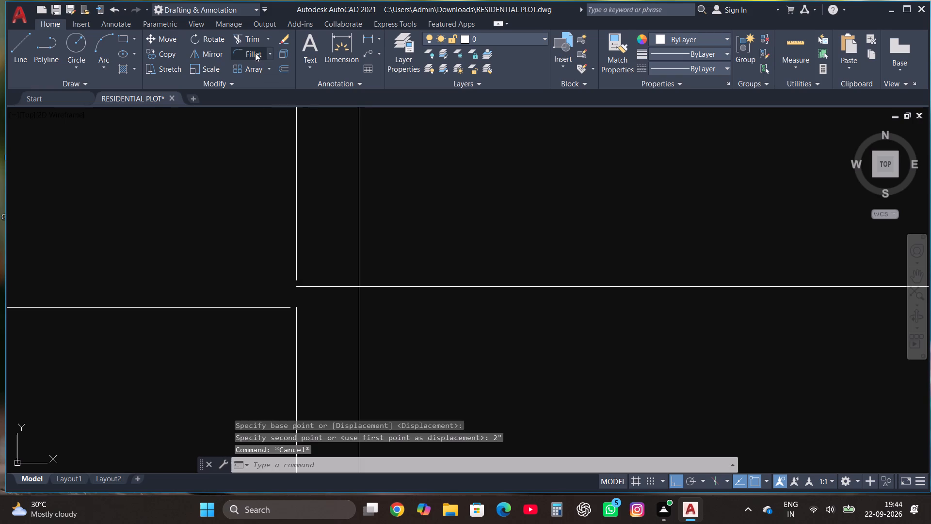
click(295, 342)
click(323, 289)
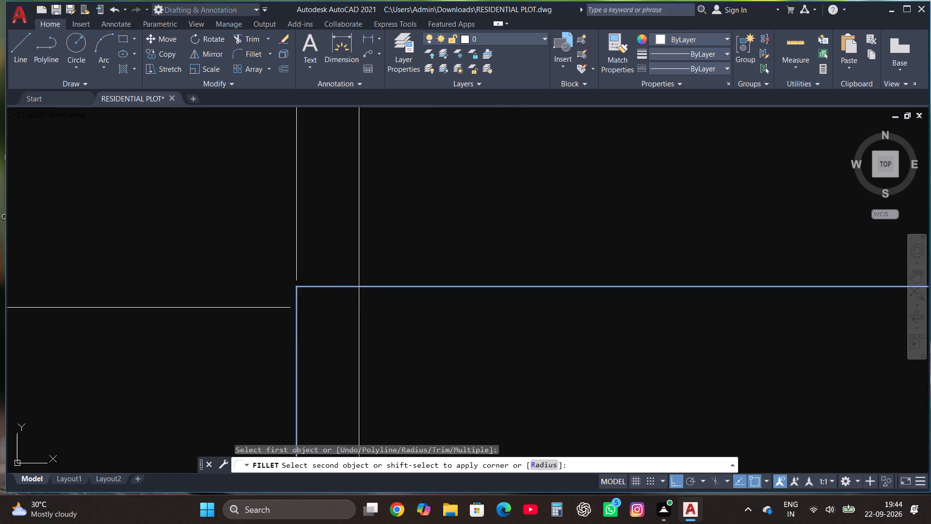
click(257, 58)
scroll(254, 80, down, 2)
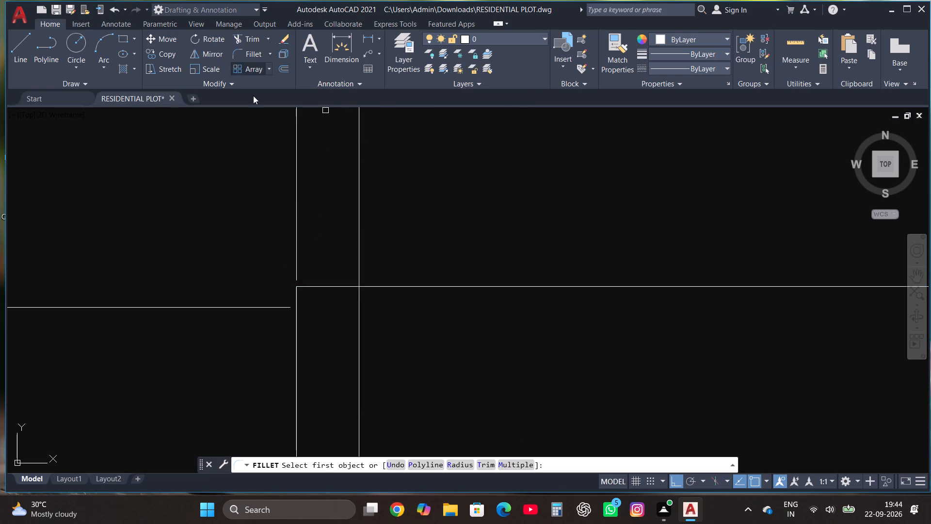
scroll(465, 280, down, 6)
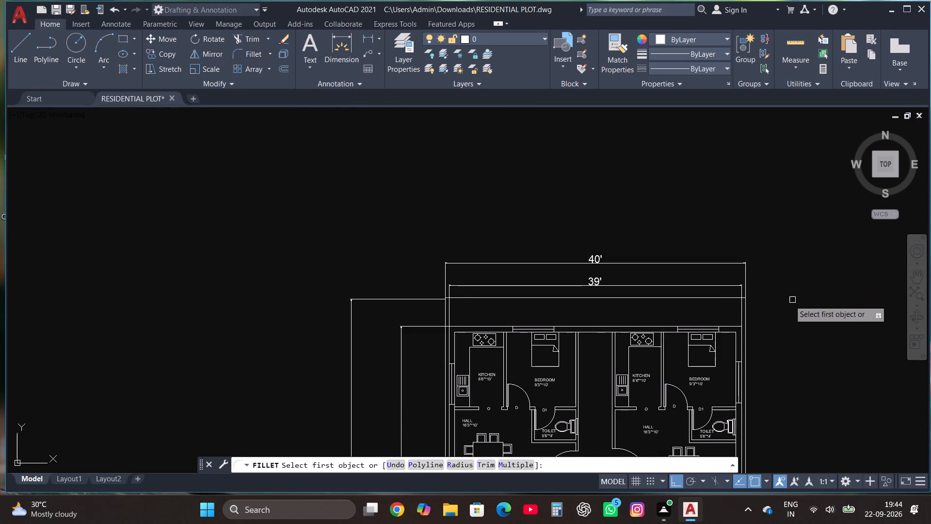
scroll(786, 301, up, 3)
scroll(651, 310, up, 4)
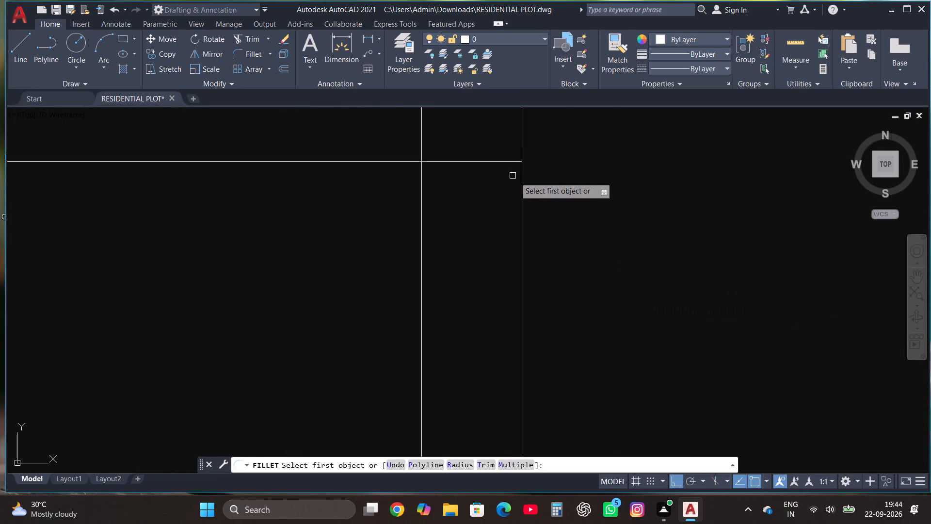
click(514, 160)
click(521, 221)
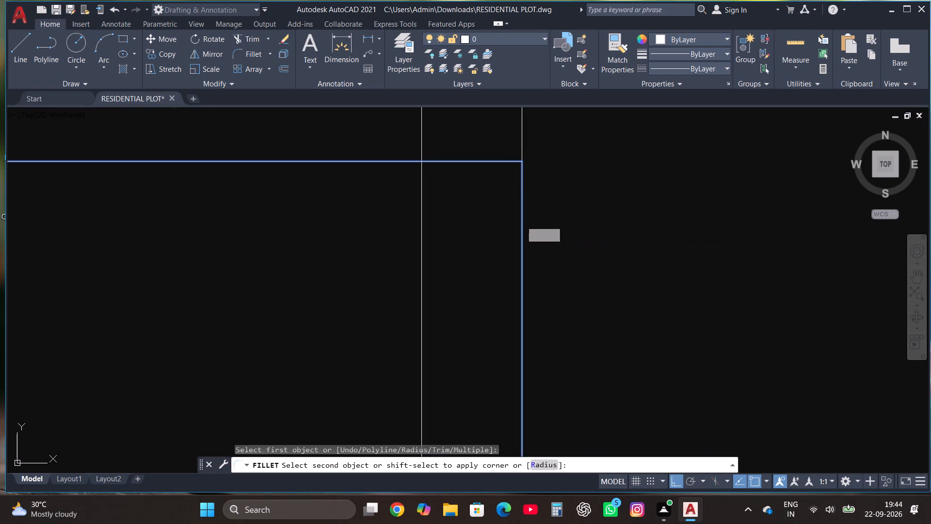
Delete the outer outline's overall north-south length dimension on the west side.
scroll(582, 261, down, 7)
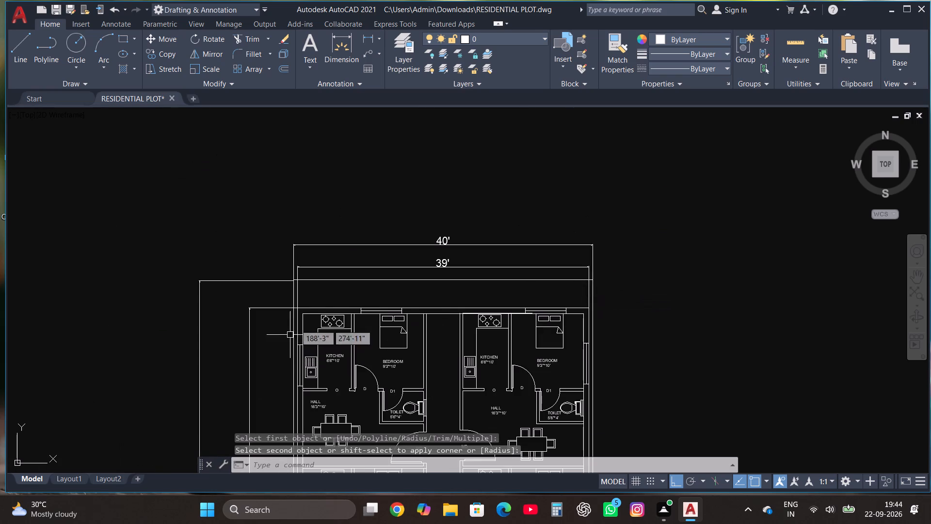
scroll(324, 272, down, 1)
scroll(287, 282, up, 3)
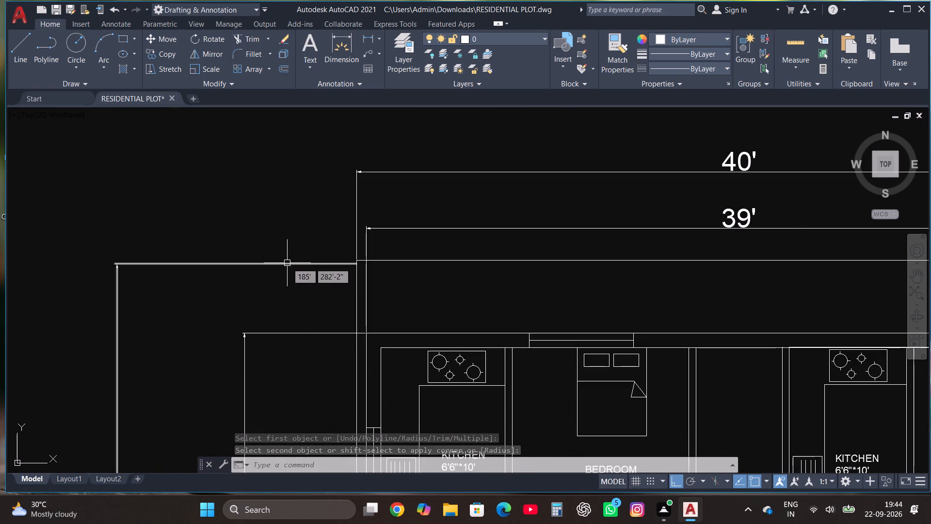
click(287, 263)
key(Delete)
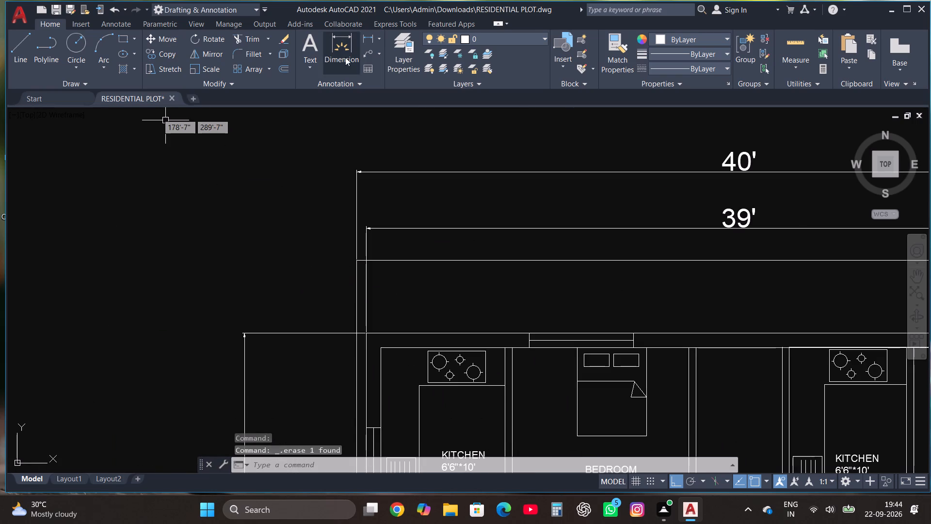
Dimension the outer outline's full length from its northwest to southwest corner, placing it west of the building's length dimension.
click(342, 49)
scroll(365, 262, up, 2)
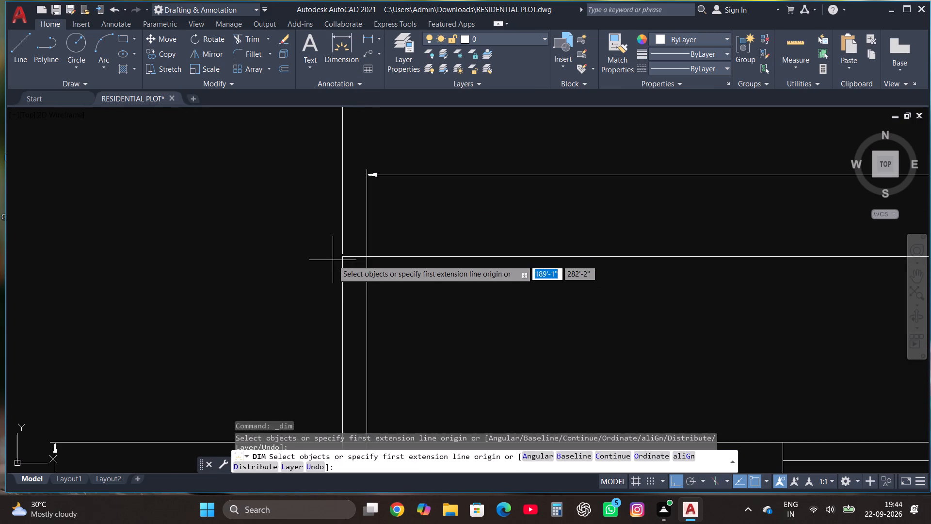
click(342, 256)
scroll(335, 207, down, 5)
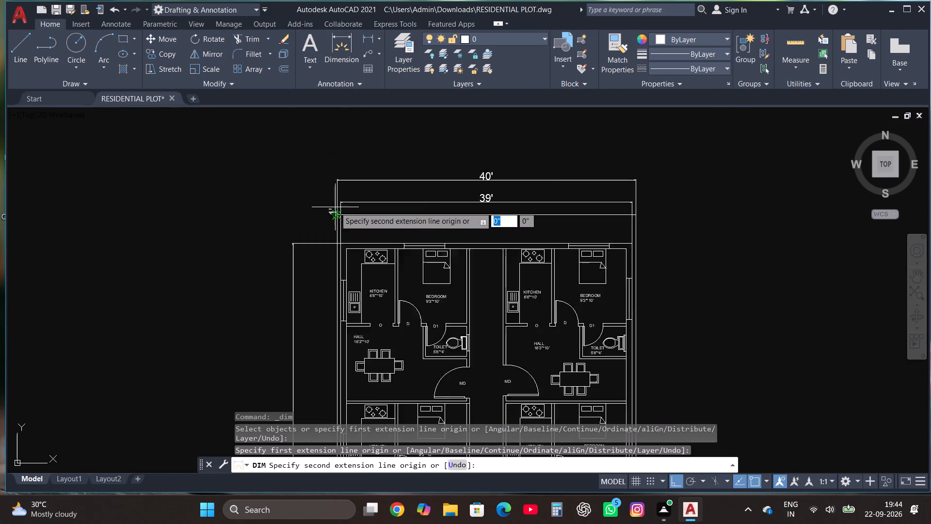
scroll(335, 207, down, 3)
scroll(336, 329, up, 4)
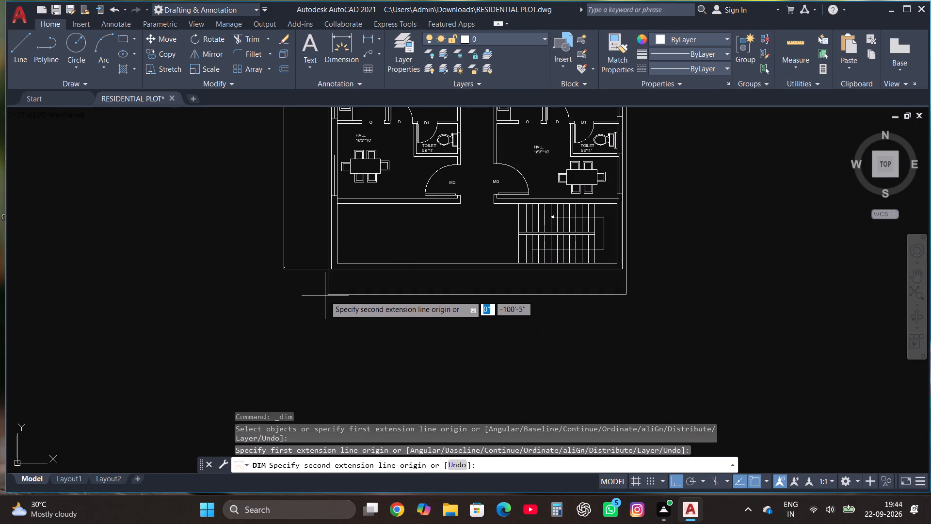
click(331, 292)
scroll(331, 292, down, 4)
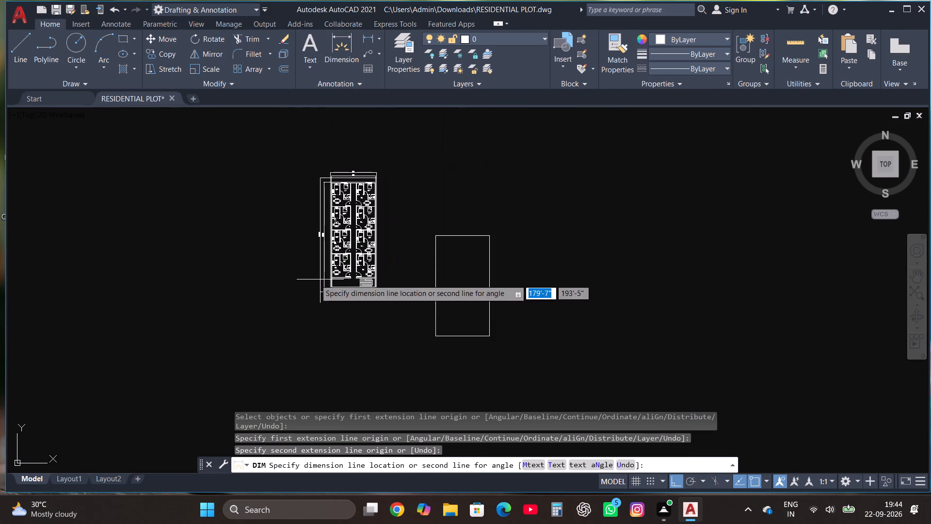
click(315, 279)
scroll(315, 231, up, 4)
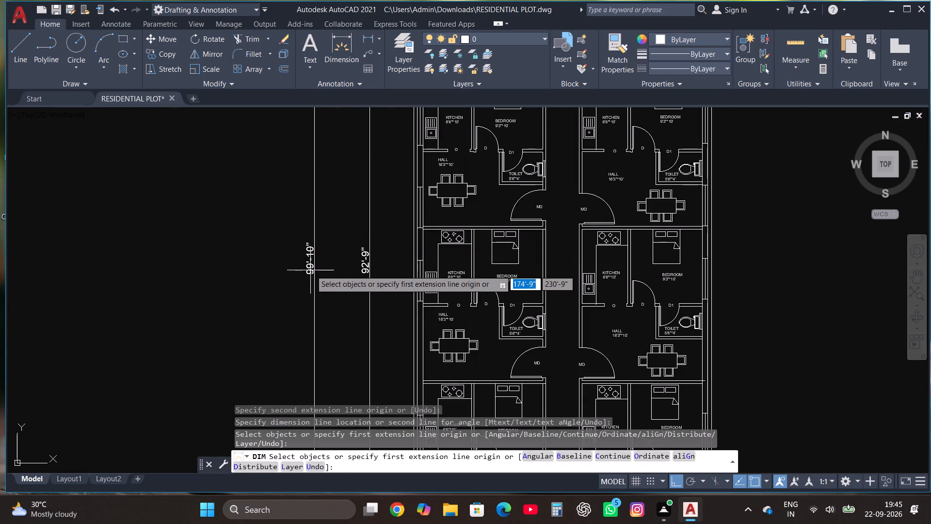
scroll(329, 296, up, 1)
key(Escape)
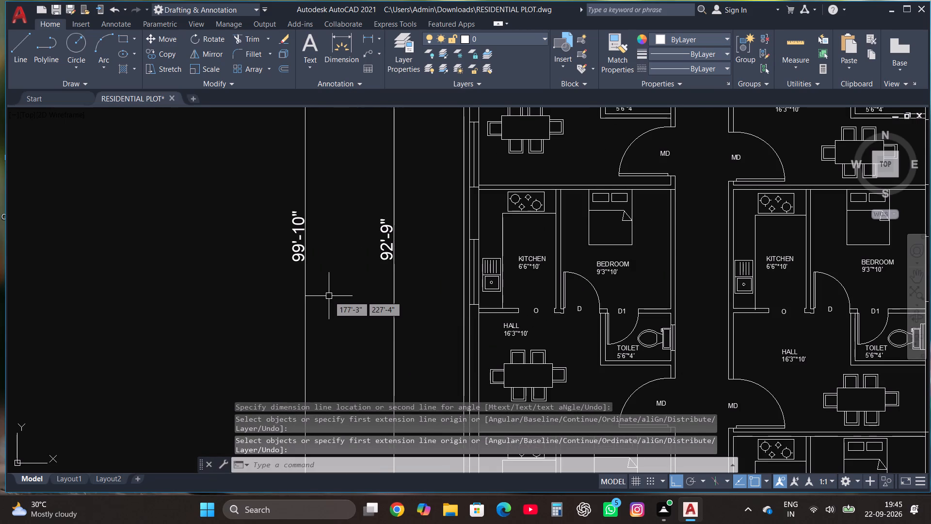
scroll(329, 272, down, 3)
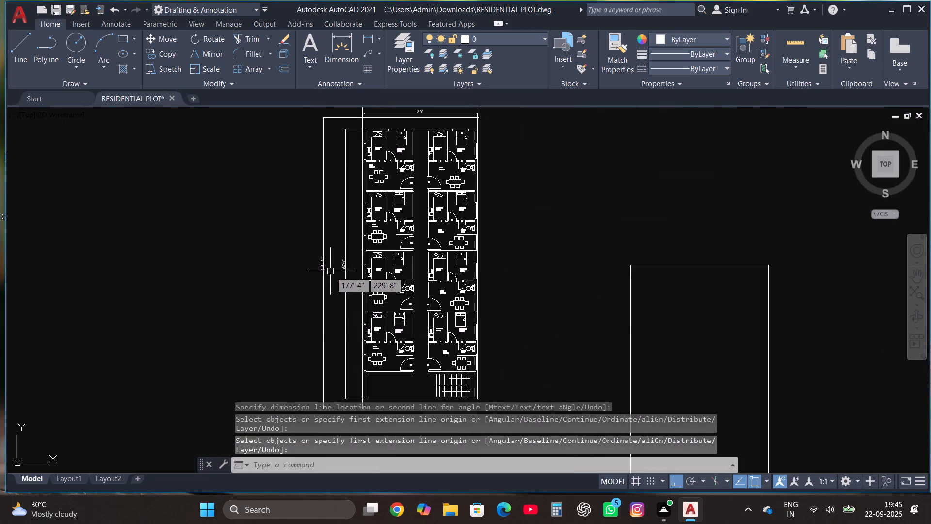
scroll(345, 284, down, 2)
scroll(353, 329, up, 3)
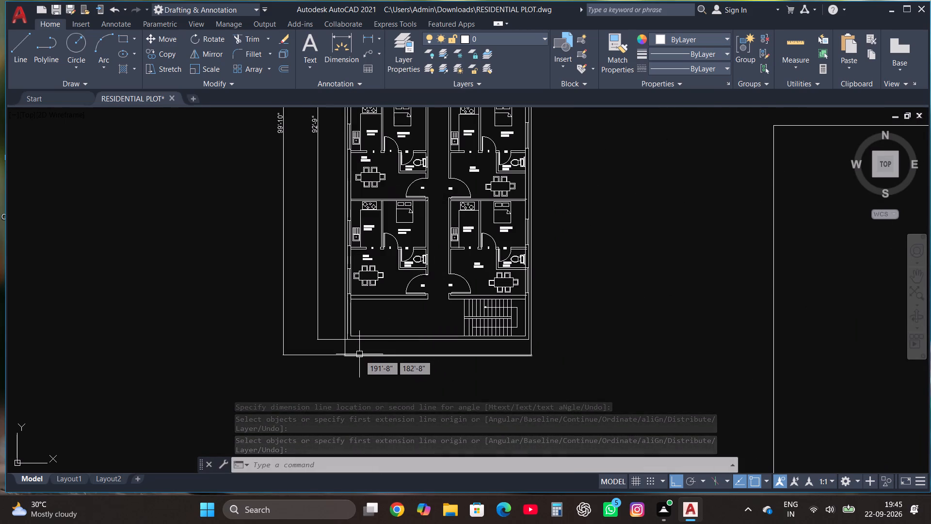
Move the outer outline's south edge line 2" south.
click(360, 355)
scroll(442, 384, up, 2)
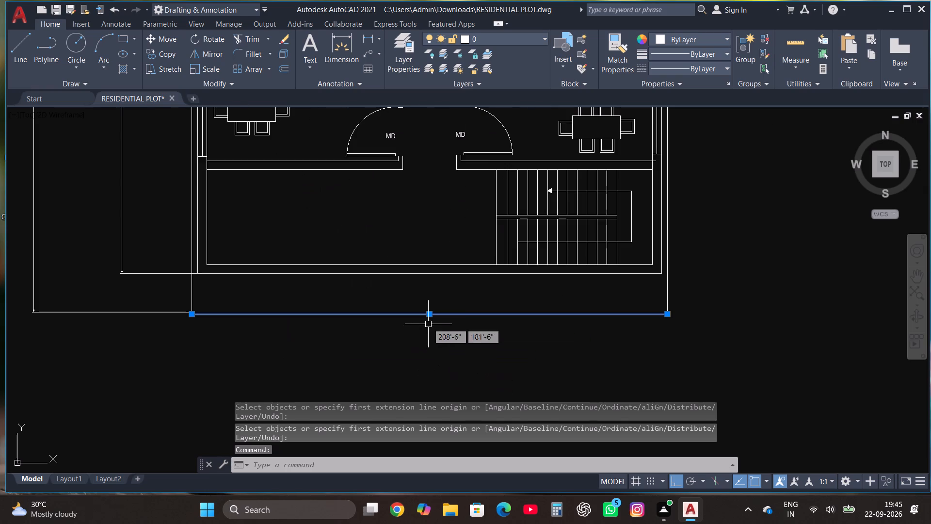
click(431, 313)
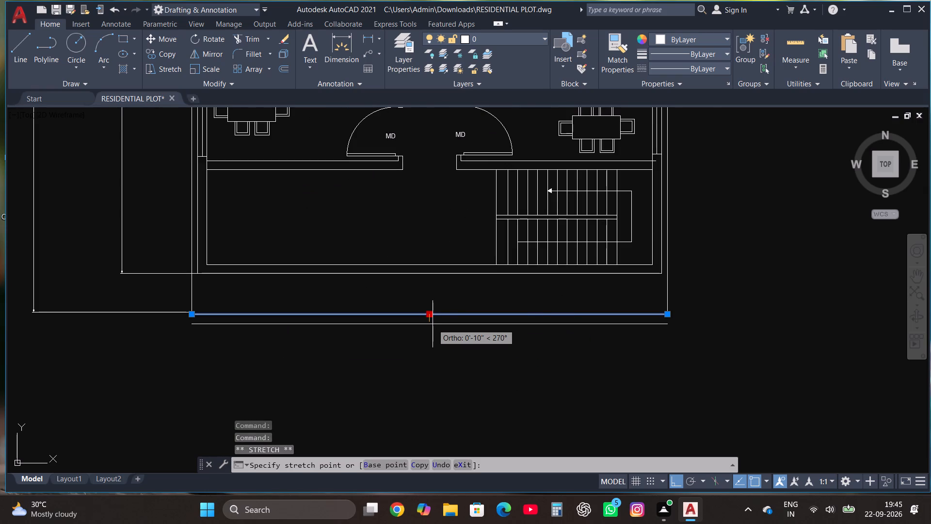
text(2")
key(Return)
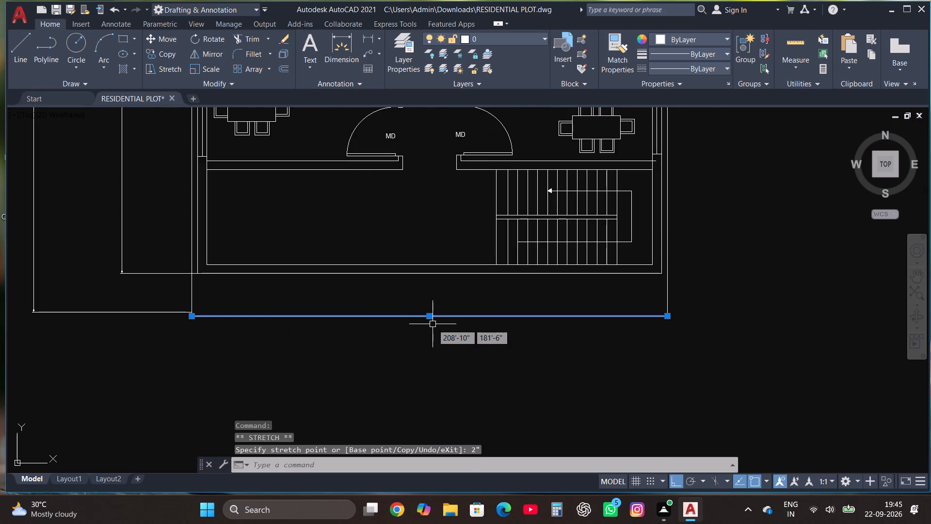
key(Escape)
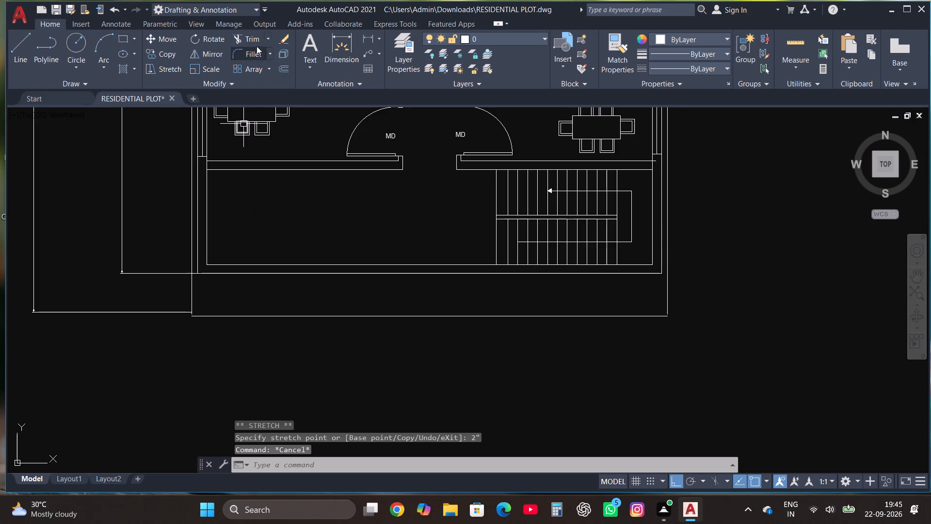
Fillet the moved south line with the west and east side lines to close both southern corners.
click(249, 48)
click(192, 298)
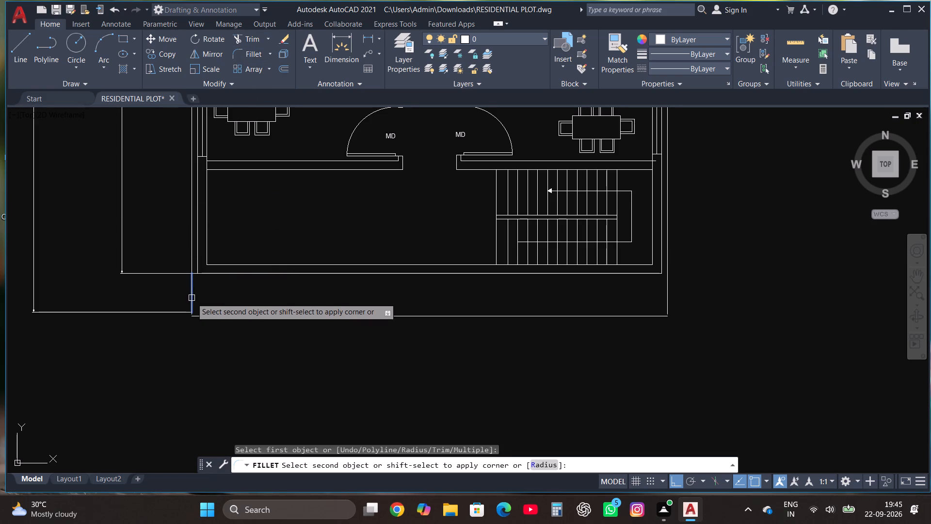
click(203, 316)
click(250, 53)
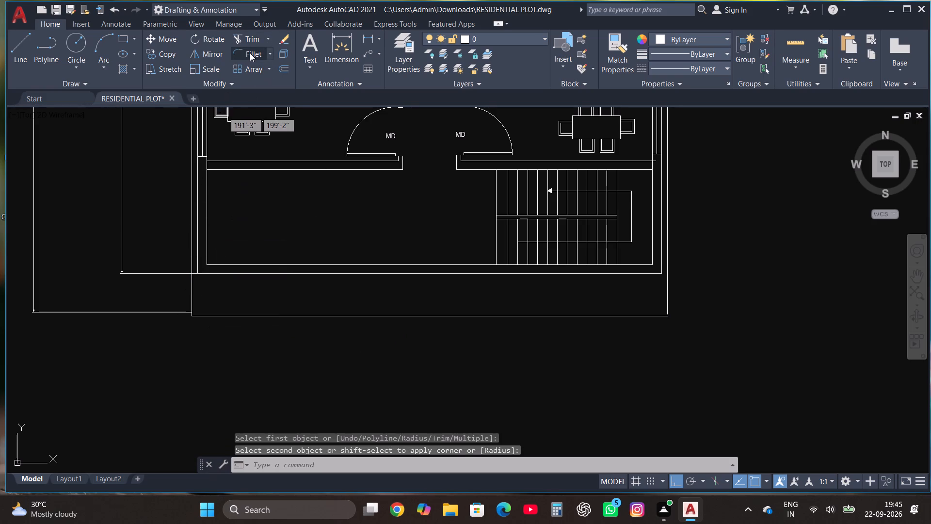
click(667, 303)
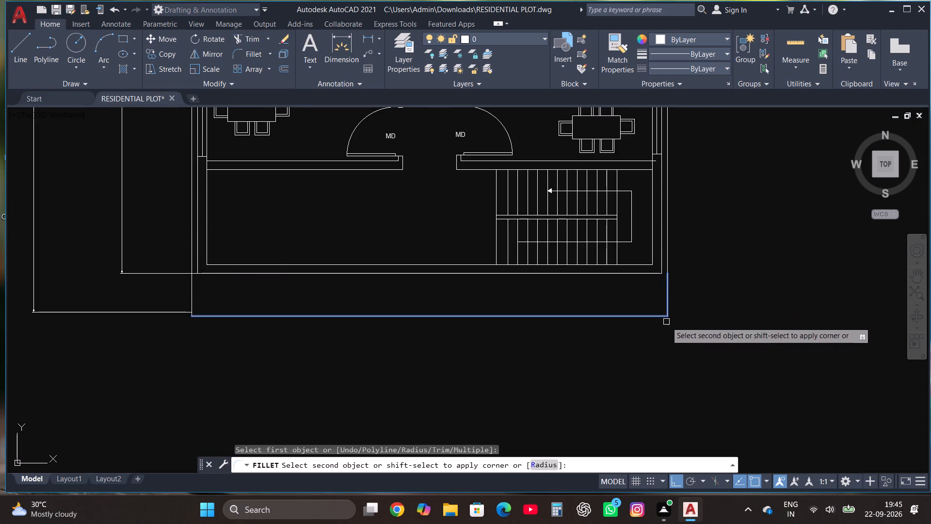
click(656, 316)
Delete the outer outline's overall north-south length dimension on the west side.
scroll(663, 381, down, 3)
click(502, 301)
key(Delete)
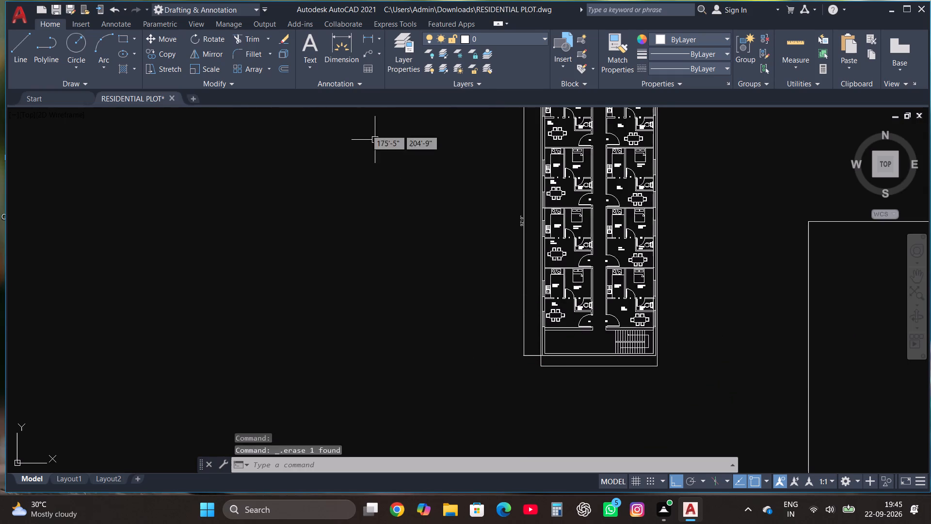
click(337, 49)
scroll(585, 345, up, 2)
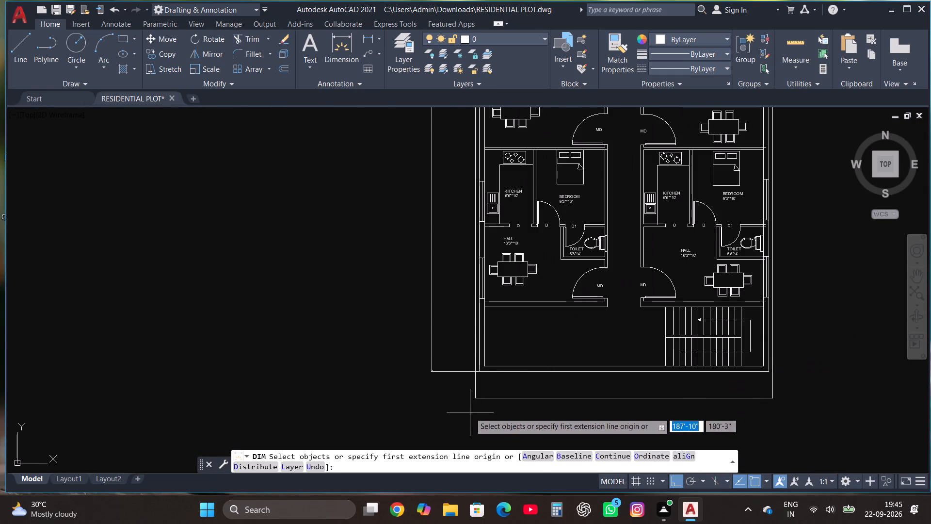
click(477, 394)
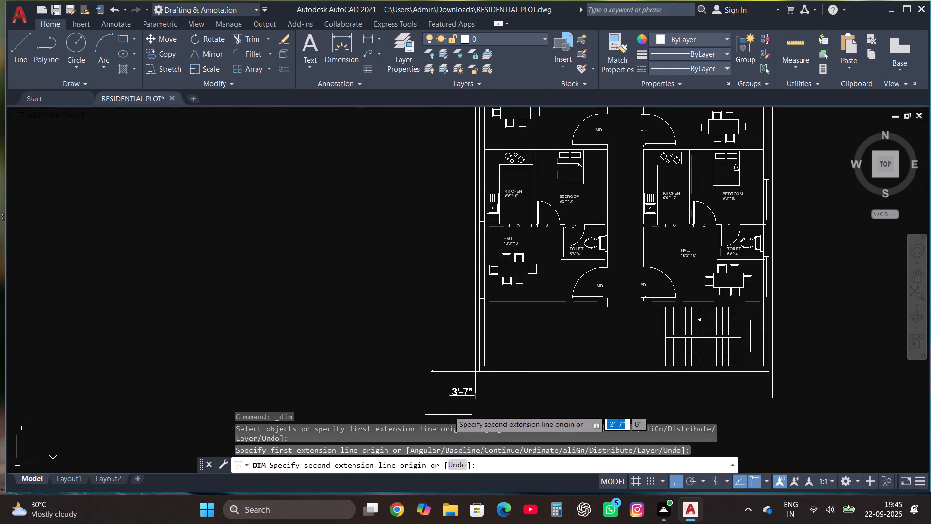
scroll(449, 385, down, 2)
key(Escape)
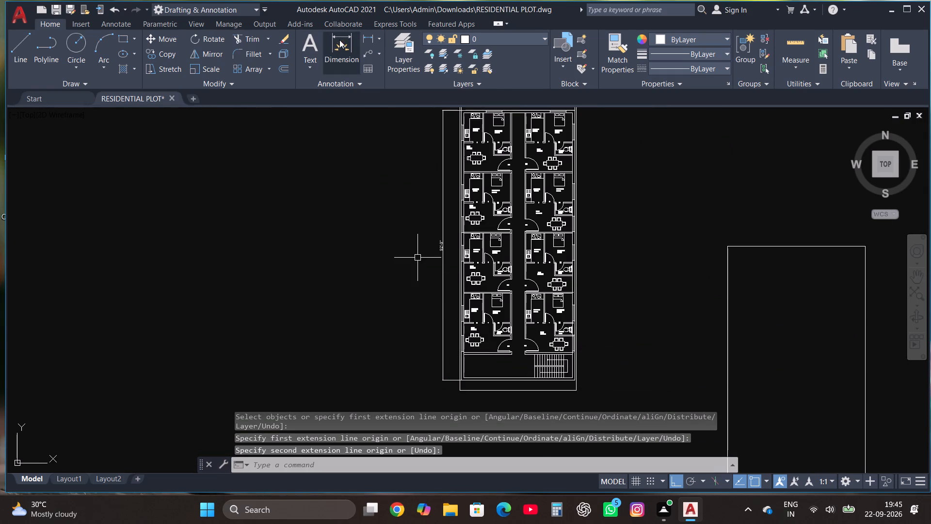
Dimension the outer outline's full length from its southwest to northwest corner, placing it west of the building's length dimension.
click(339, 42)
scroll(457, 397, up, 4)
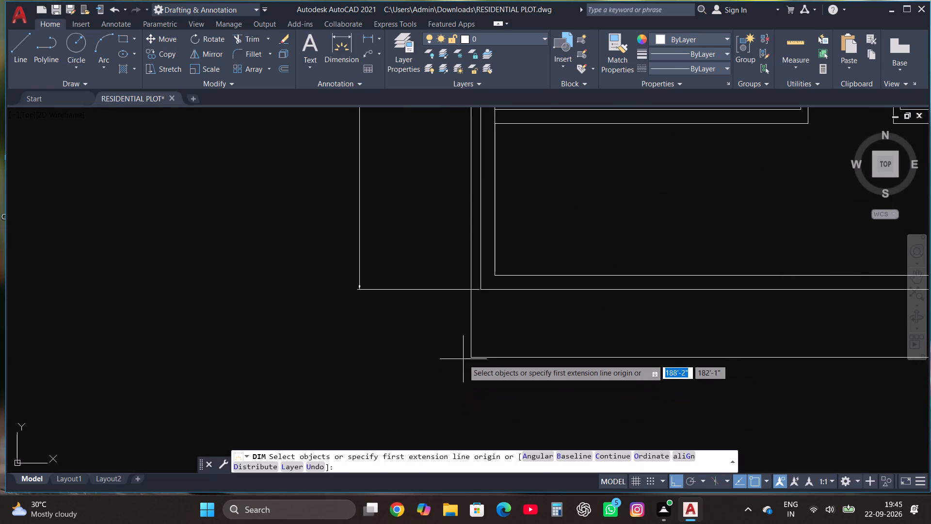
click(471, 357)
scroll(470, 370, down, 6)
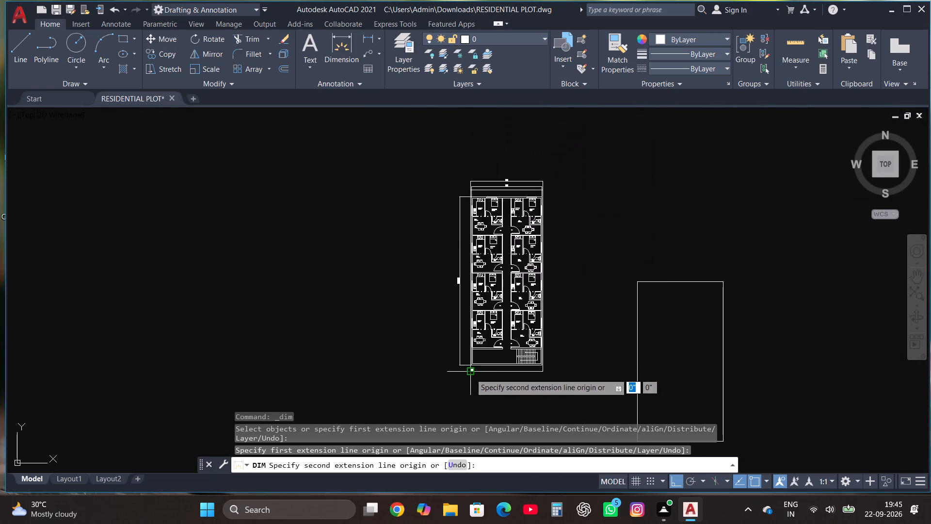
scroll(466, 185, up, 4)
scroll(514, 195, up, 1)
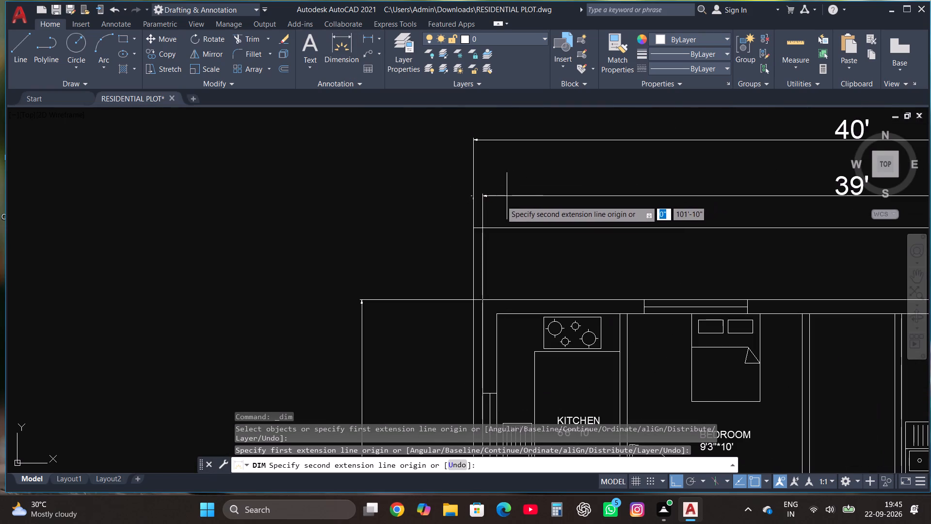
click(473, 229)
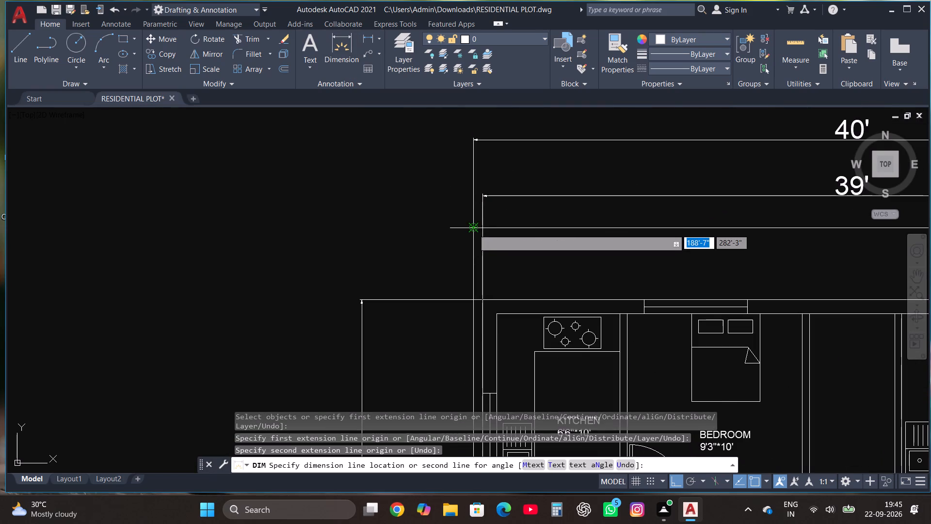
scroll(470, 229, down, 4)
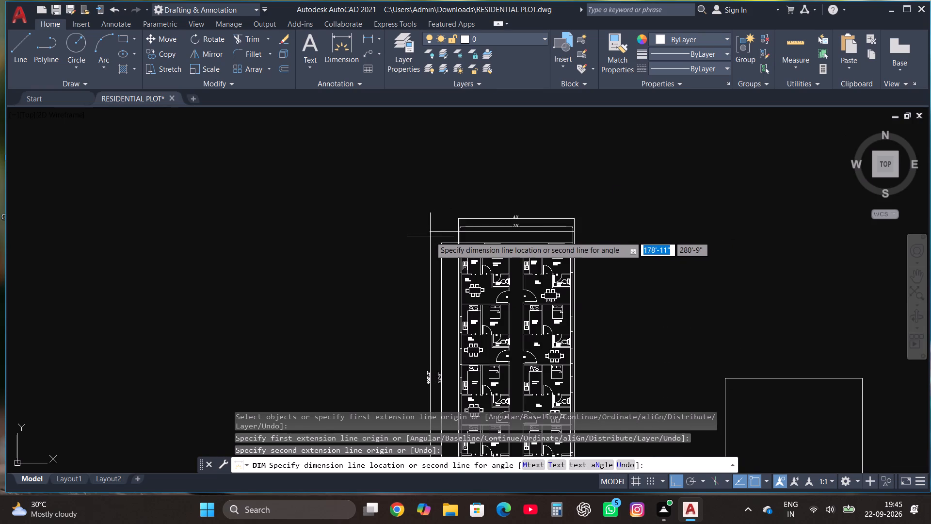
click(430, 236)
scroll(447, 400, up, 3)
scroll(417, 352, down, 2)
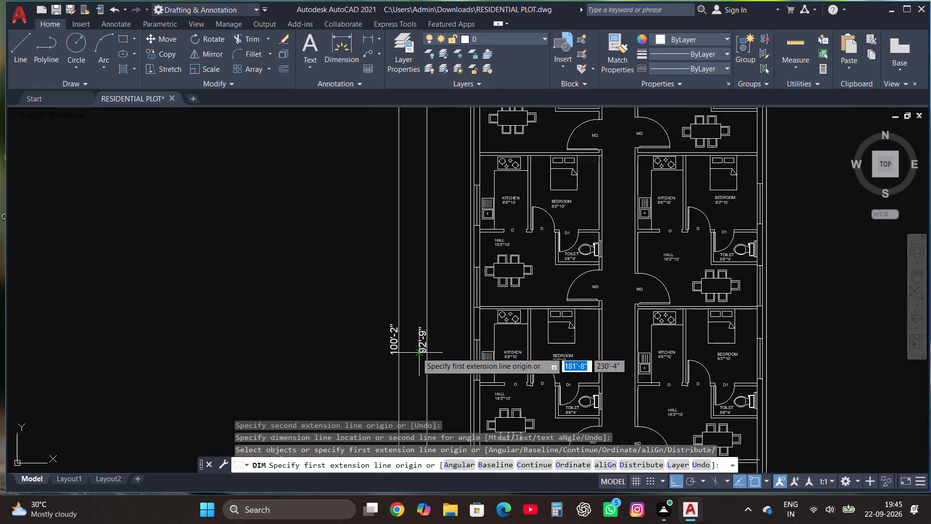
scroll(417, 352, down, 2)
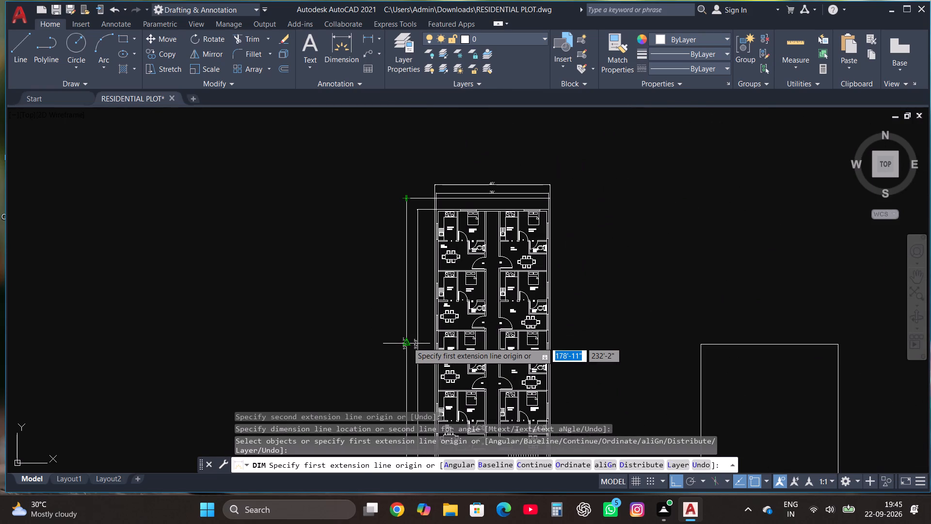
key(Escape)
Draw a long horizontal rectangle about 59' by 5' just south of the outer outline, extending past both its sides.
scroll(498, 309, down, 2)
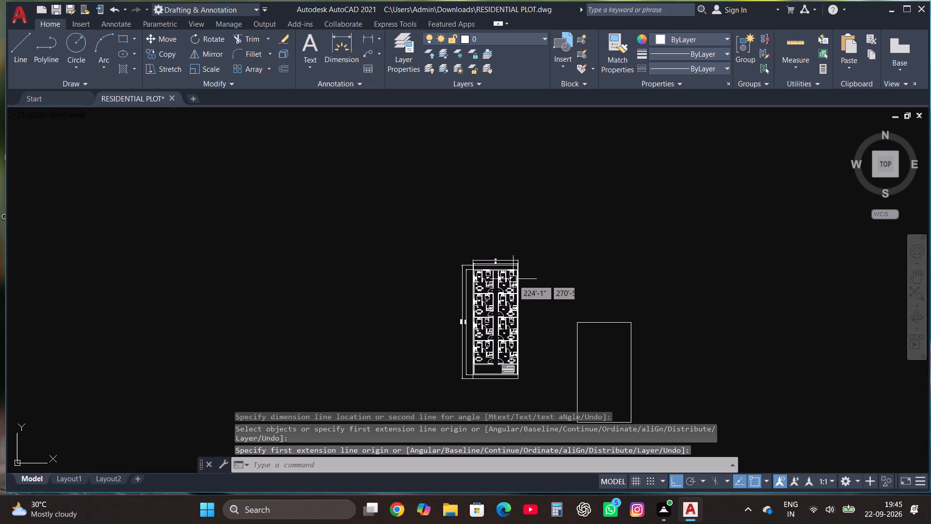
click(118, 36)
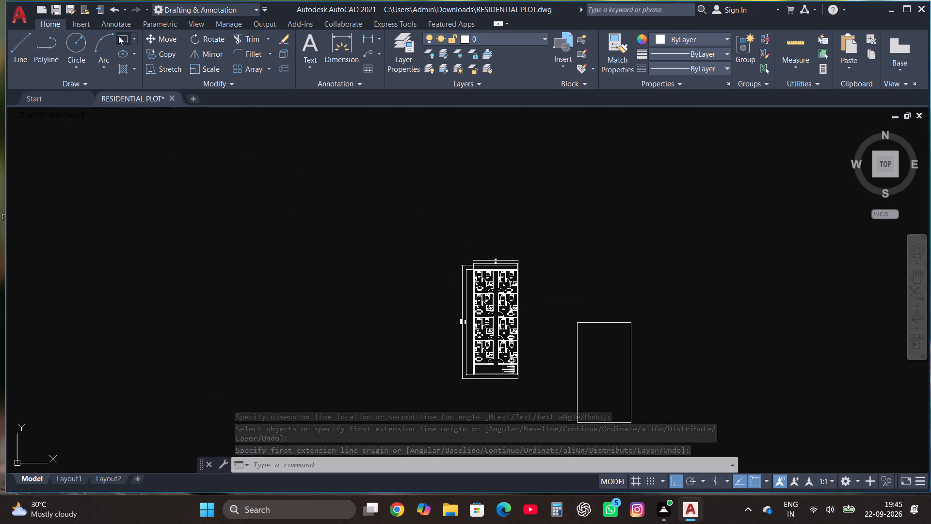
scroll(475, 418, up, 2)
scroll(488, 365, up, 2)
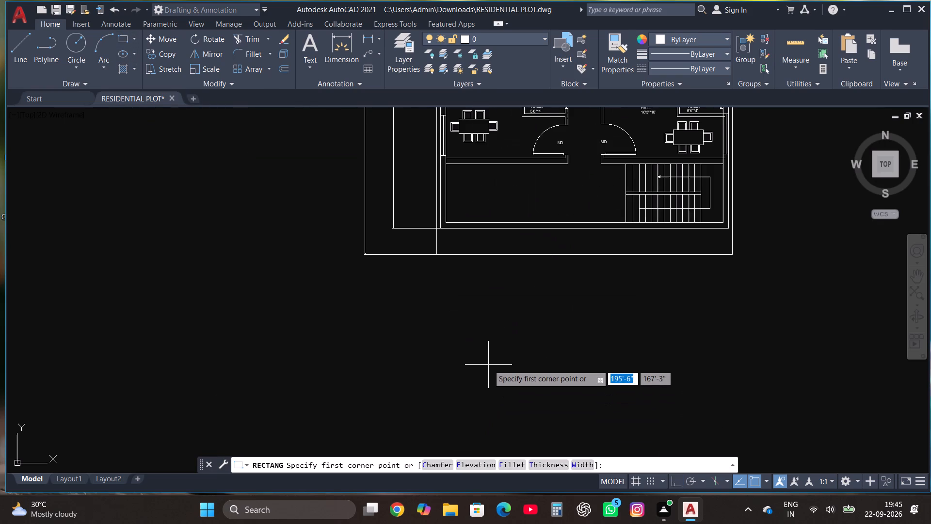
click(324, 272)
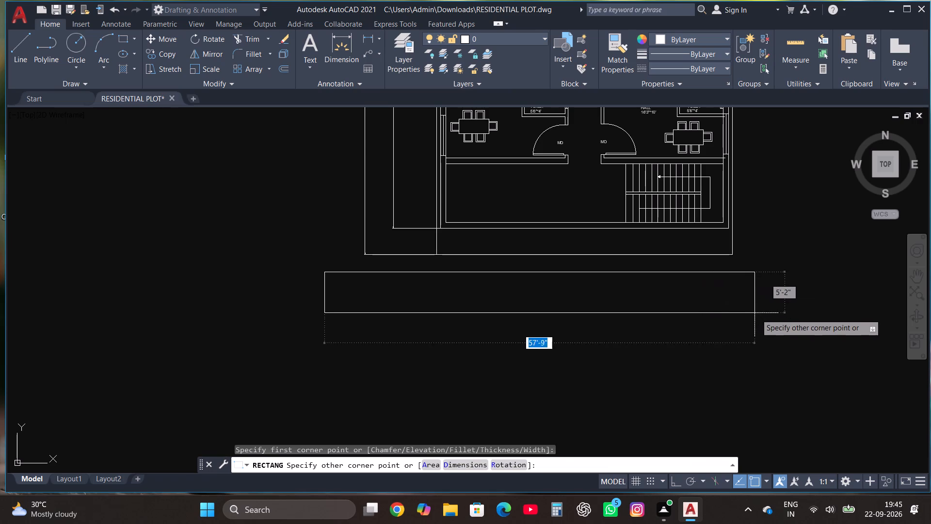
click(763, 311)
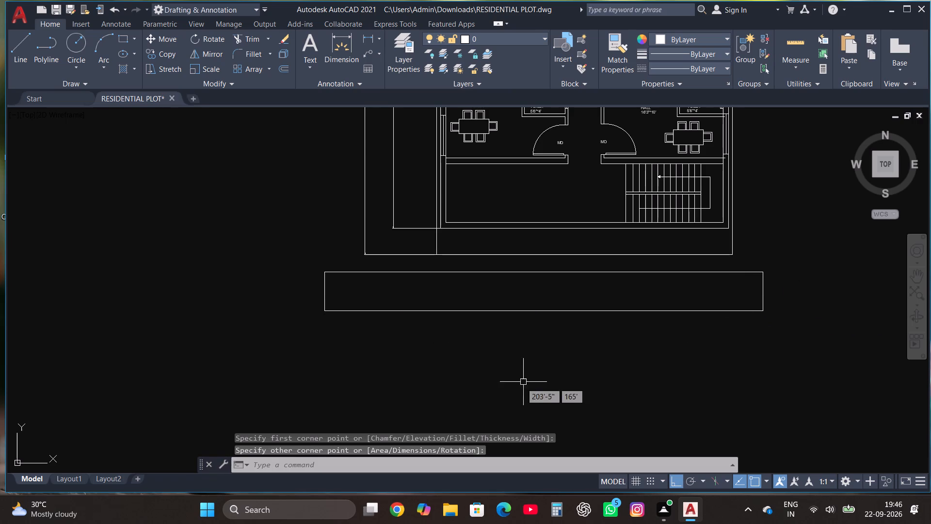
Delete the separate large rectangle standing east of the floor plan.
scroll(521, 383, down, 3)
click(683, 389)
click(640, 317)
key(Delete)
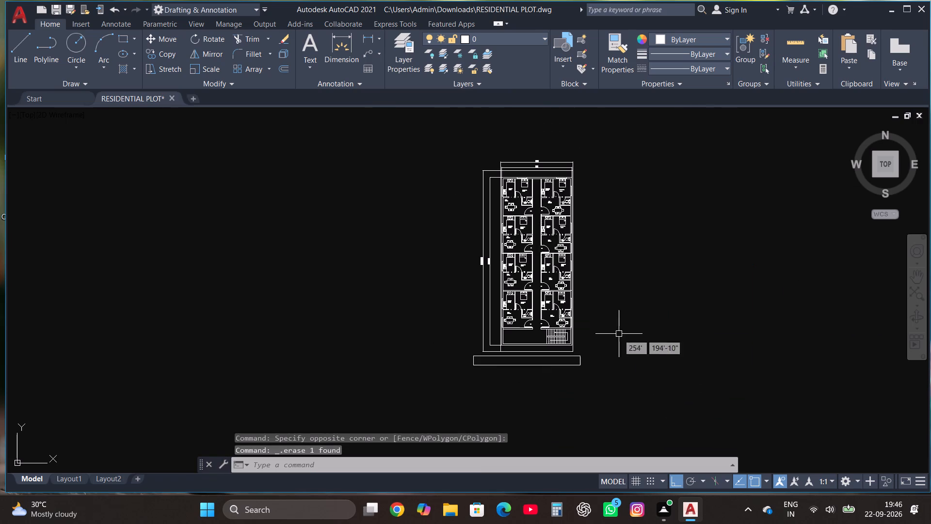
Draw a Z-shaped break mark across the long rectangle's west edge, with a top segment about 1'-2" long and Ortho off for the diagonal.
scroll(567, 386, up, 2)
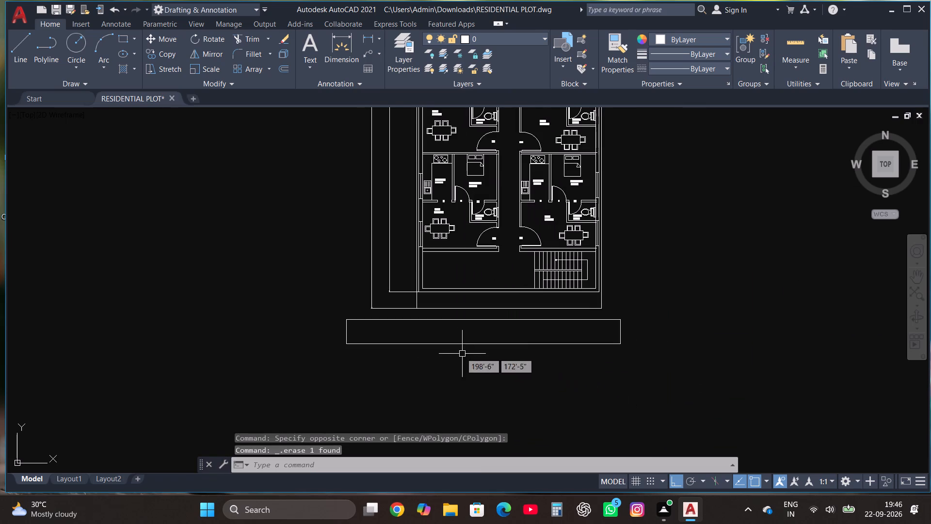
scroll(439, 356, up, 1)
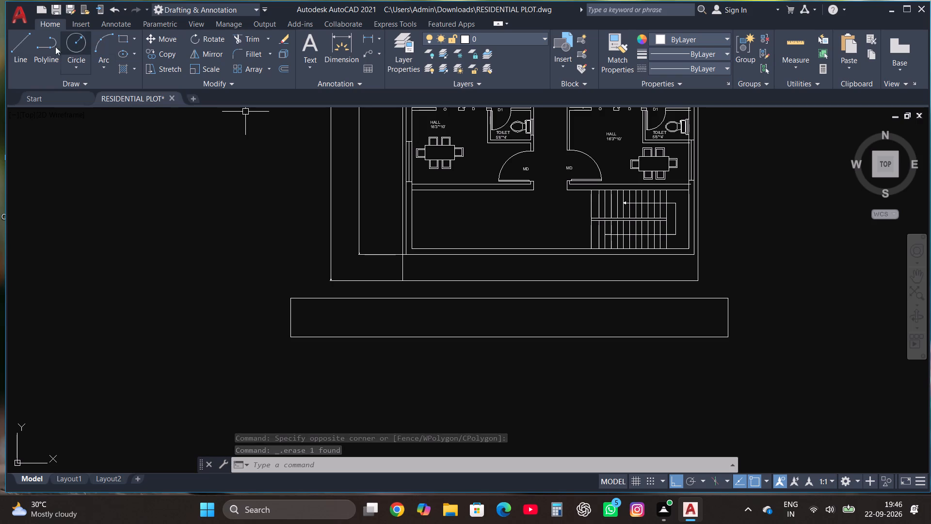
click(16, 48)
scroll(256, 275, up, 2)
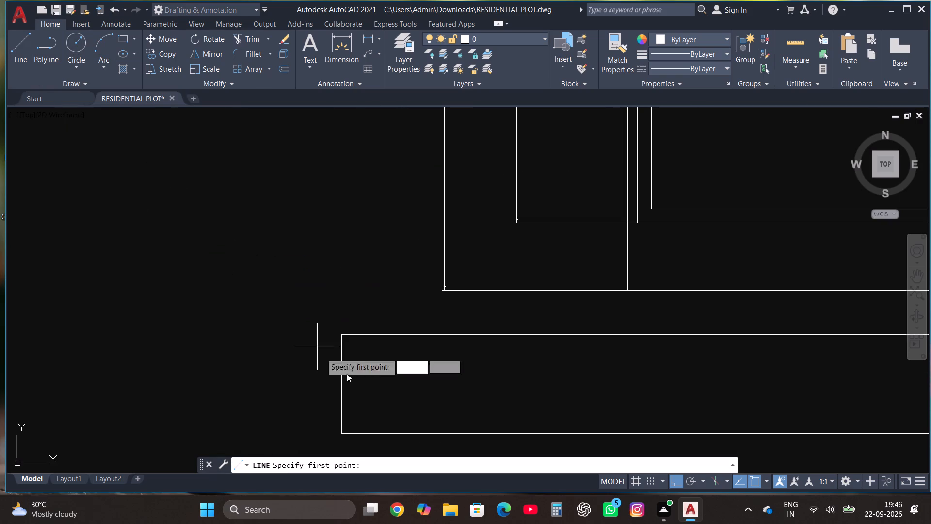
click(343, 375)
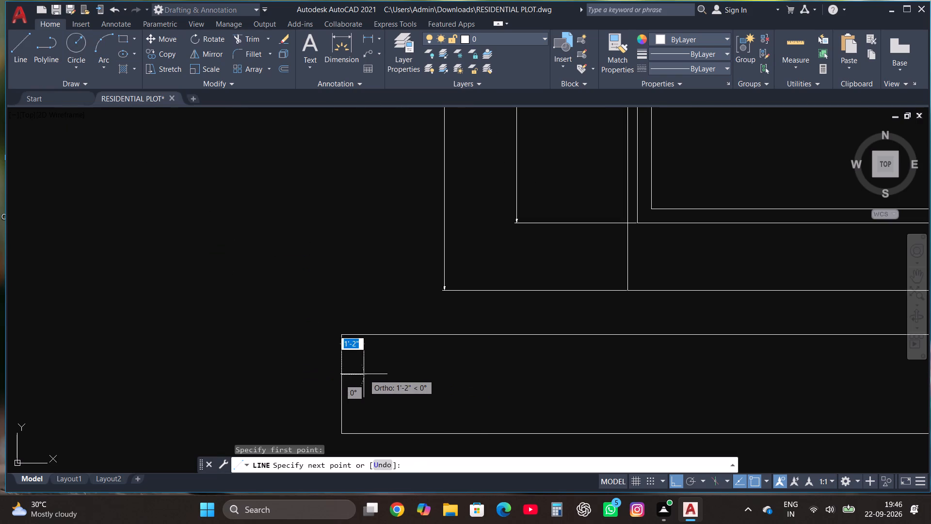
click(364, 375)
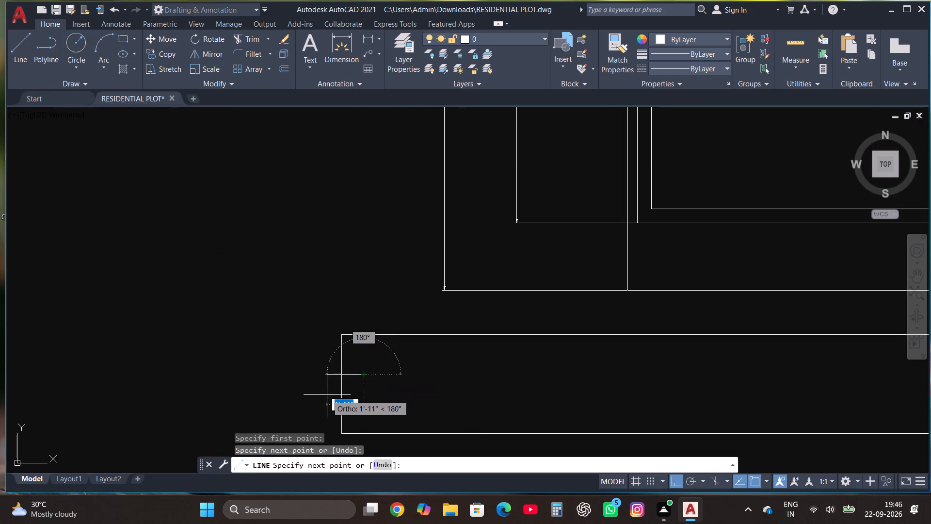
key(F8)
click(318, 406)
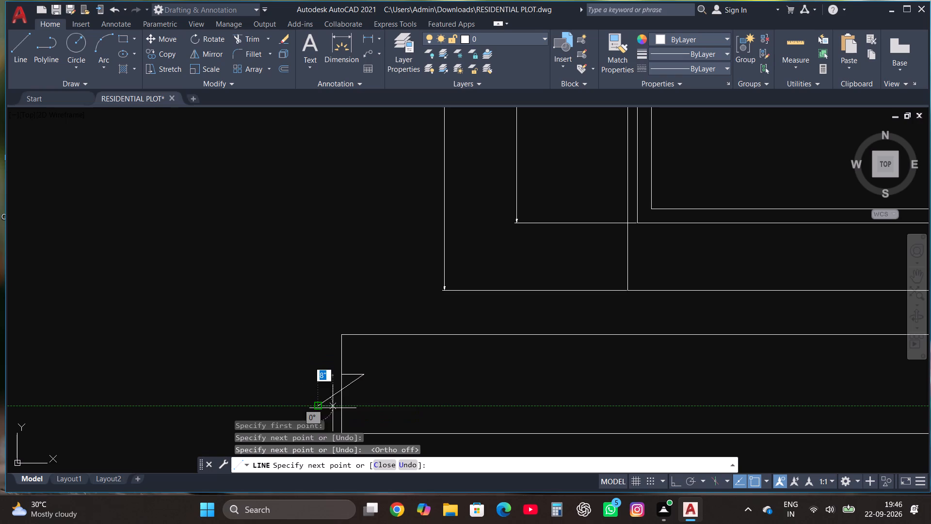
click(340, 406)
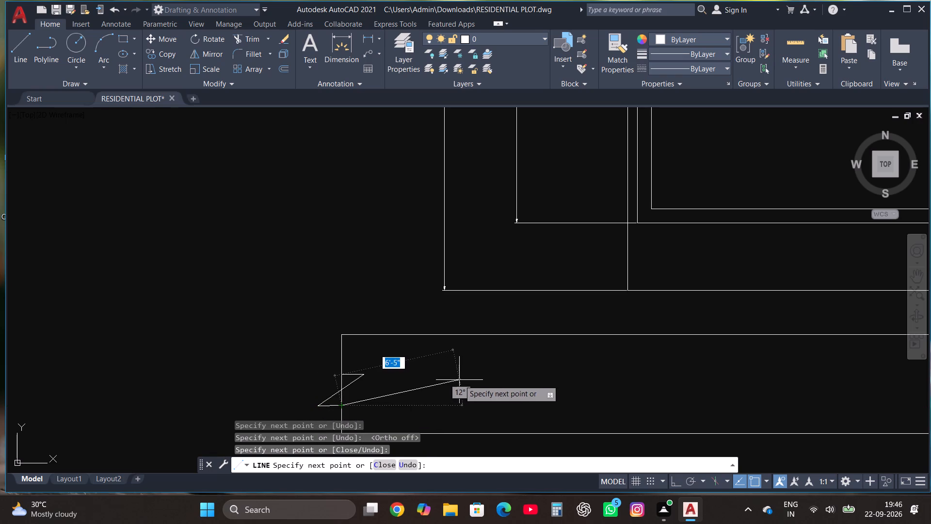
key(Escape)
Copy the Z-shaped break mark from the long rectangle's west edge onto its east edge.
click(306, 412)
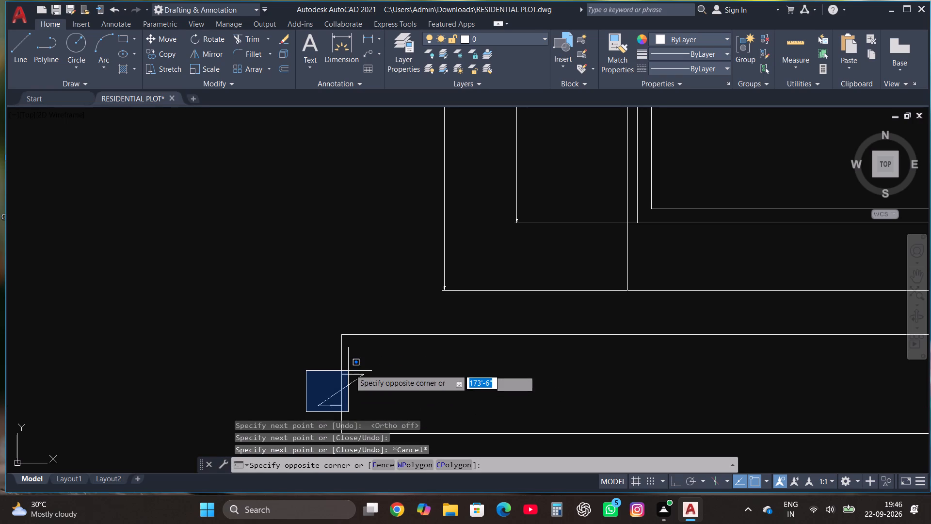
click(370, 368)
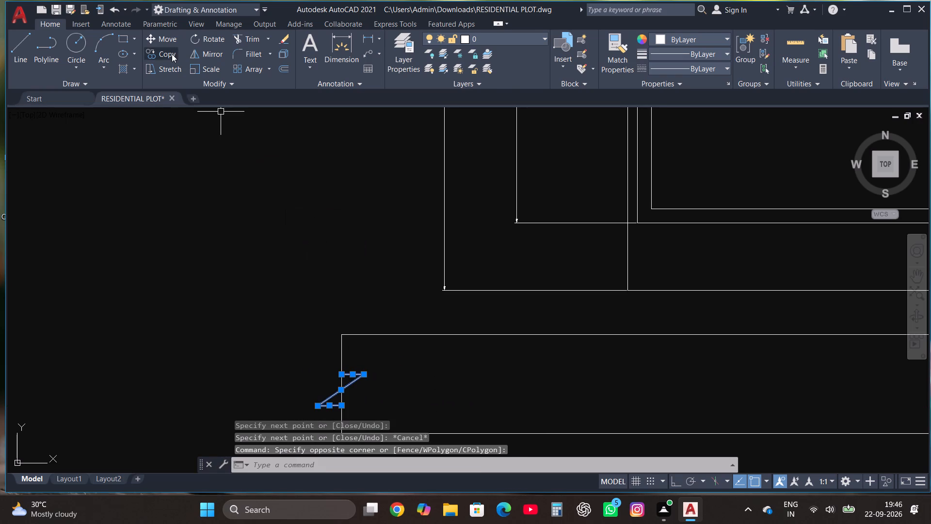
click(172, 54)
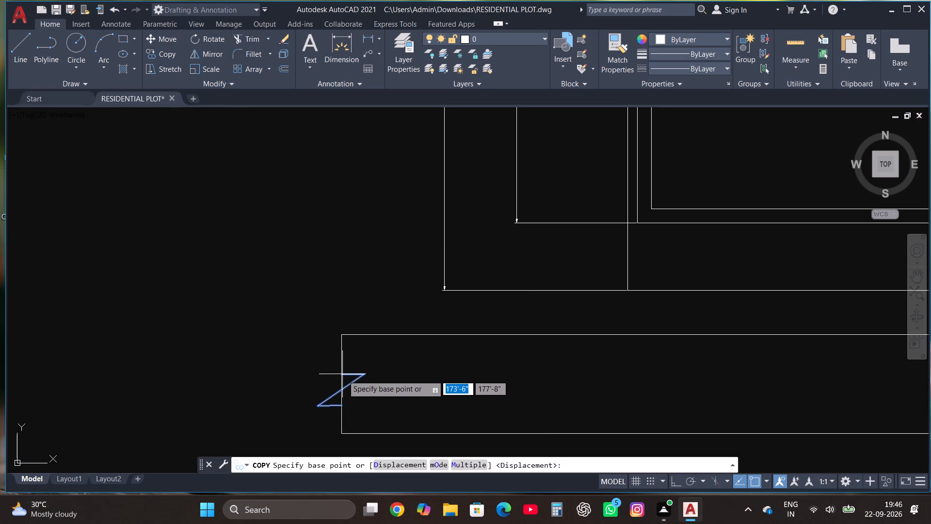
click(343, 375)
scroll(602, 372, down, 3)
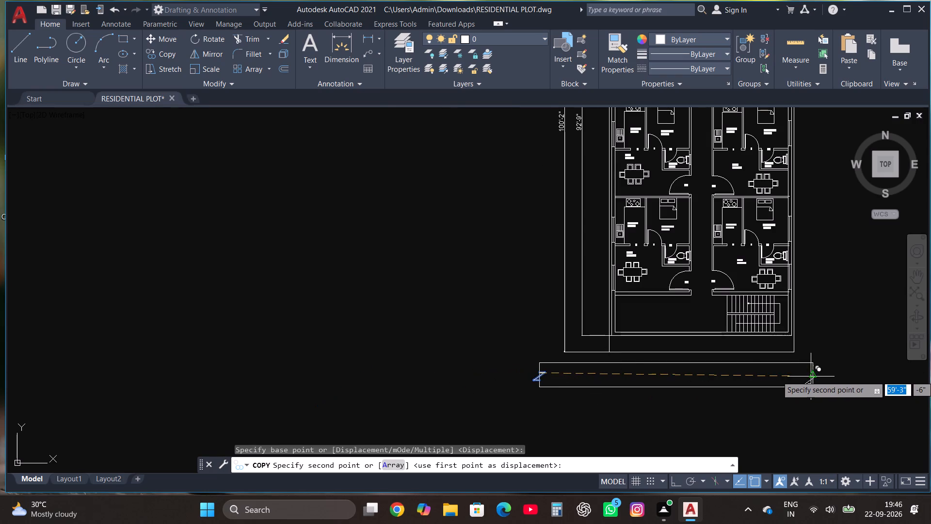
scroll(813, 376, up, 2)
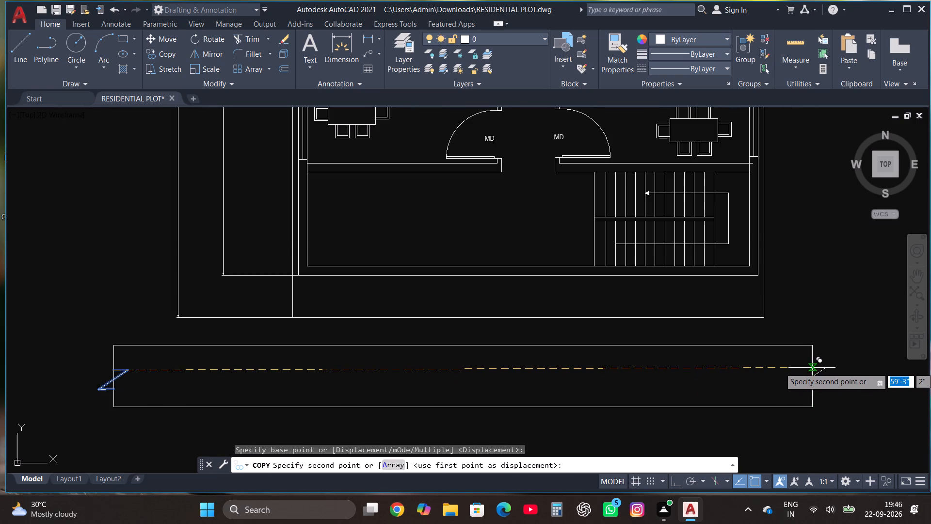
click(812, 368)
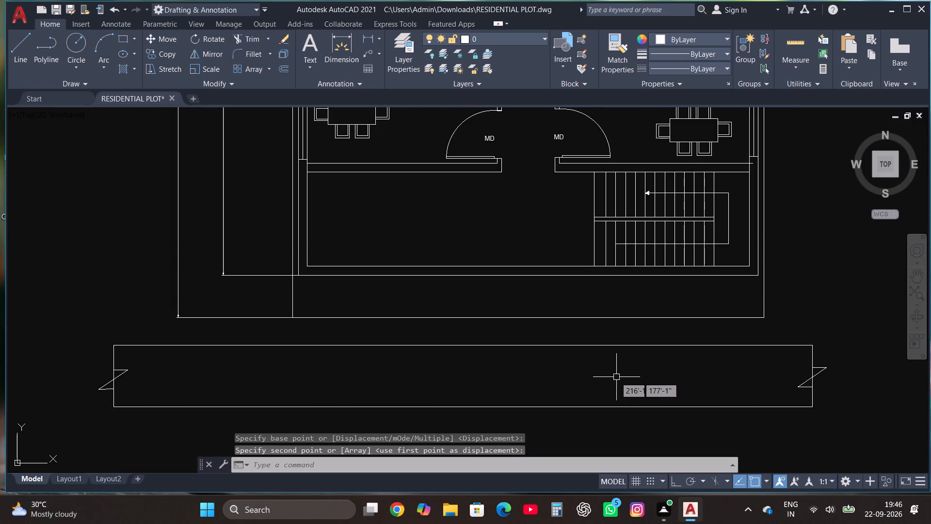
Trim the long rectangle's west and east edges where they pass through the break marks, leaving each Z open.
click(254, 39)
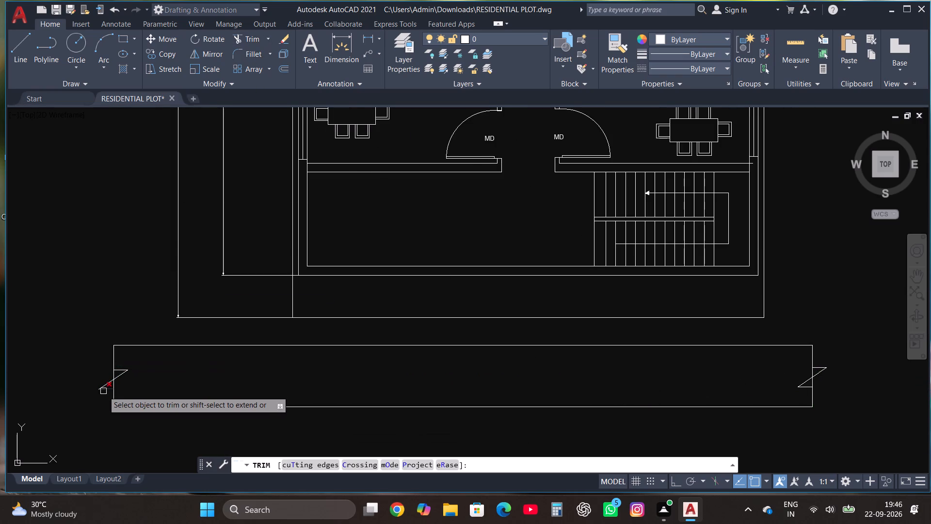
scroll(103, 391, up, 2)
click(125, 380)
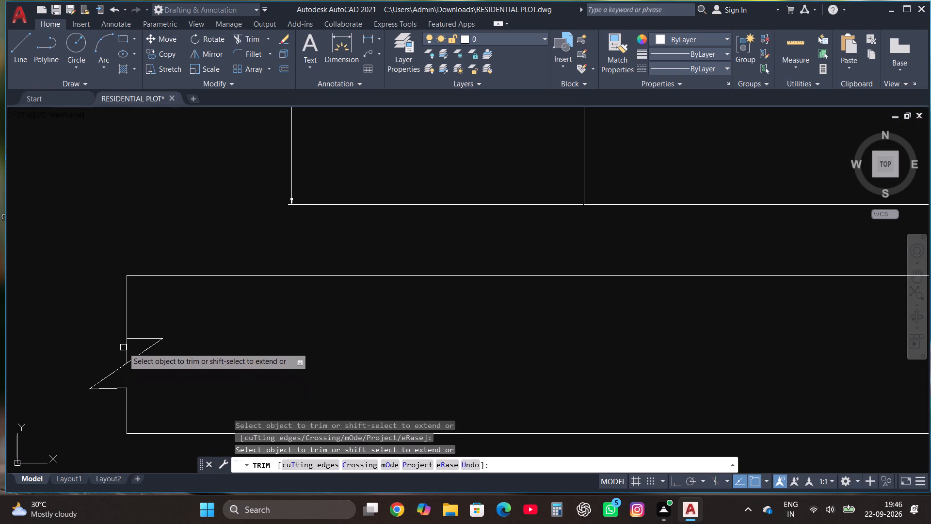
click(127, 350)
scroll(127, 350, down, 3)
scroll(579, 358, up, 2)
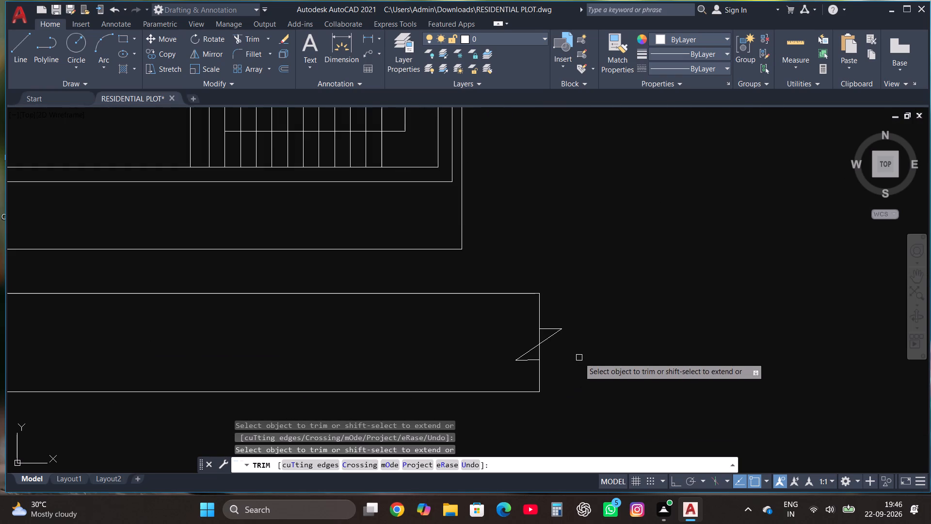
click(540, 354)
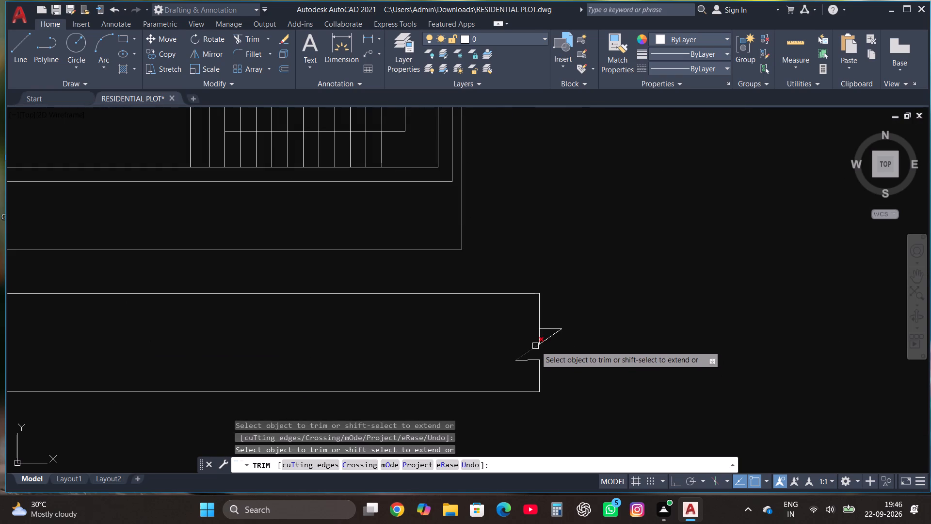
click(536, 337)
scroll(610, 367, down, 2)
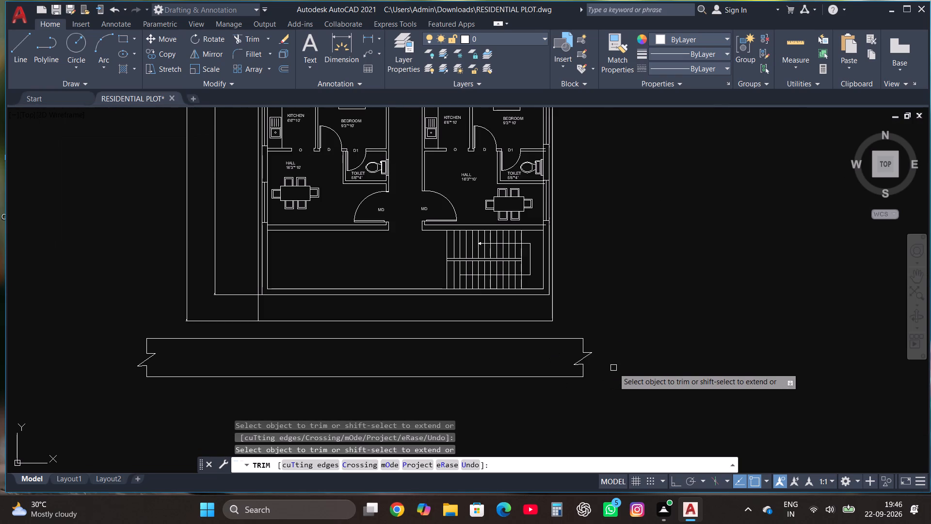
key(Escape)
With Ortho on, draw 3'3" lines extending west from the long strip's northwest and southwest corners.
scroll(613, 368, down, 2)
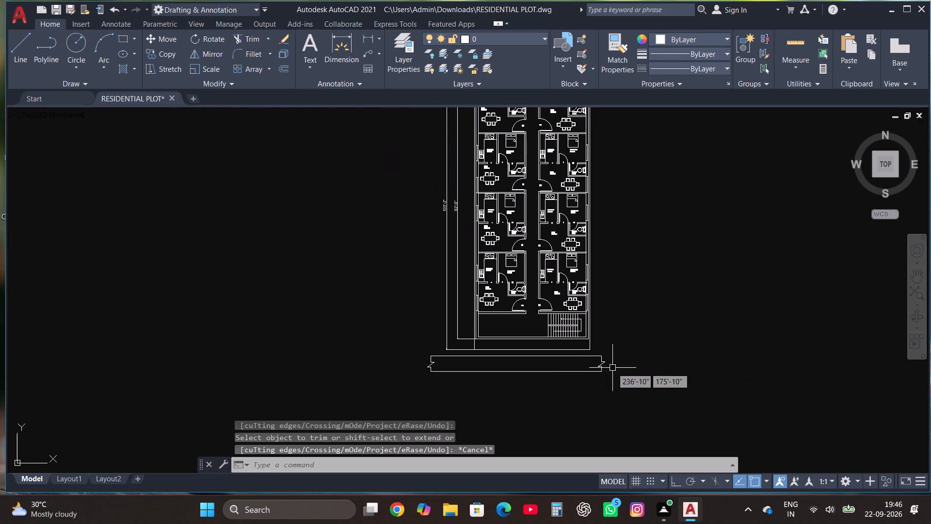
scroll(433, 375, up, 3)
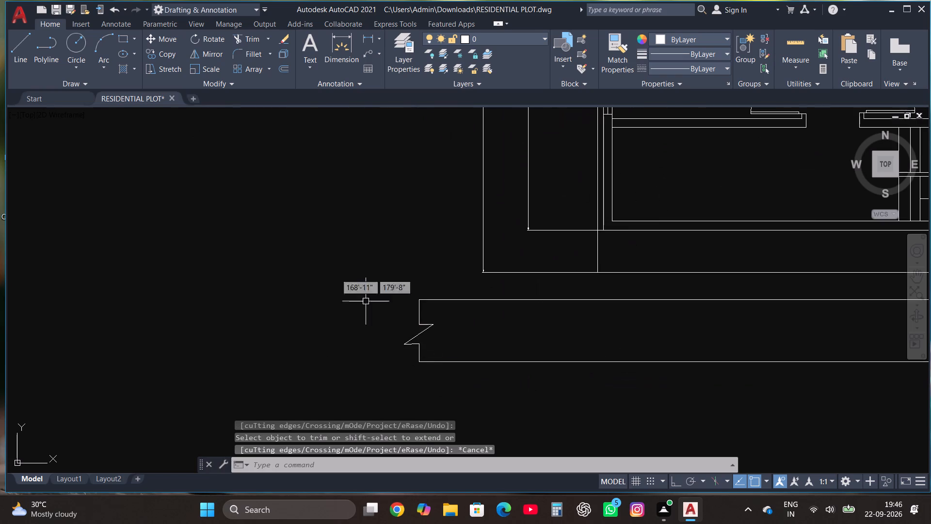
click(20, 46)
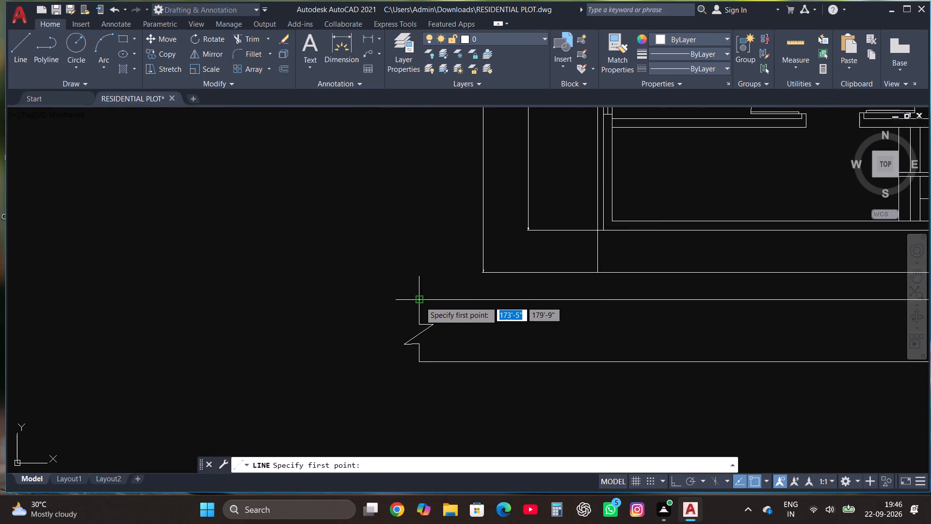
click(420, 301)
key(F8)
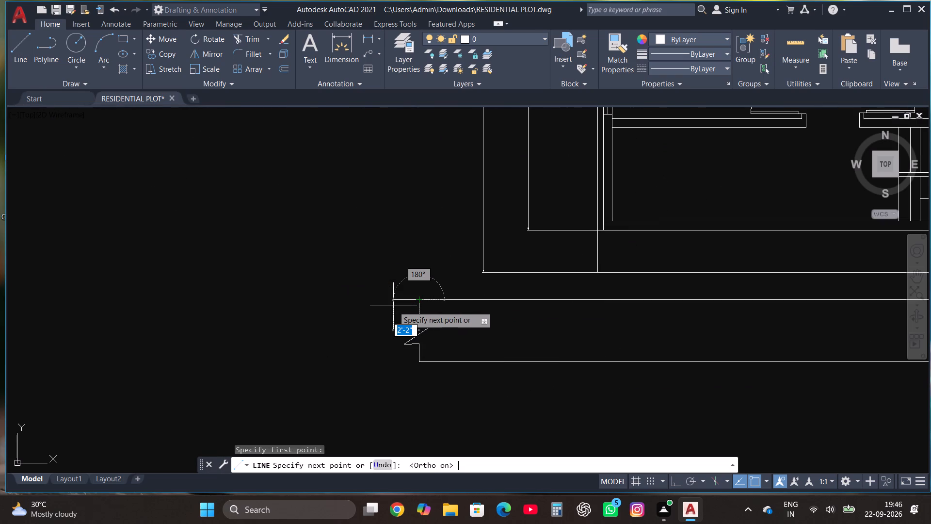
click(381, 300)
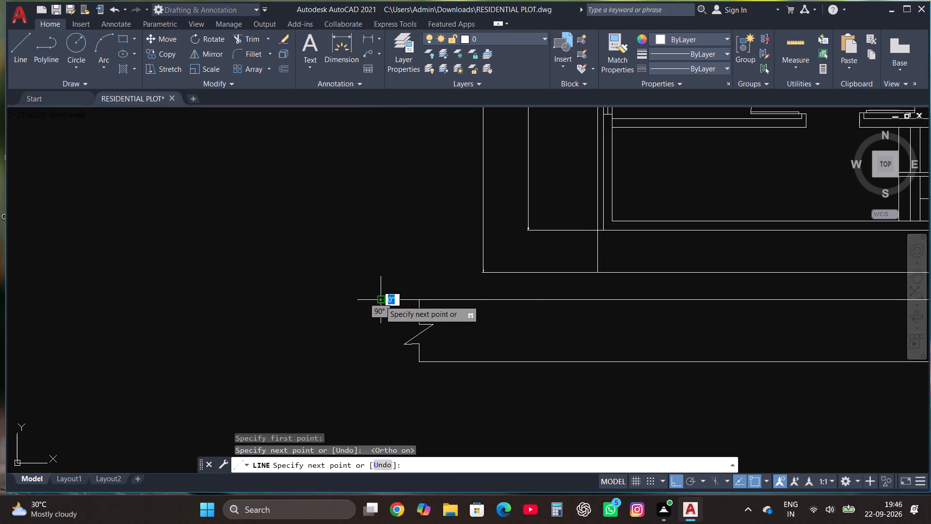
click(12, 49)
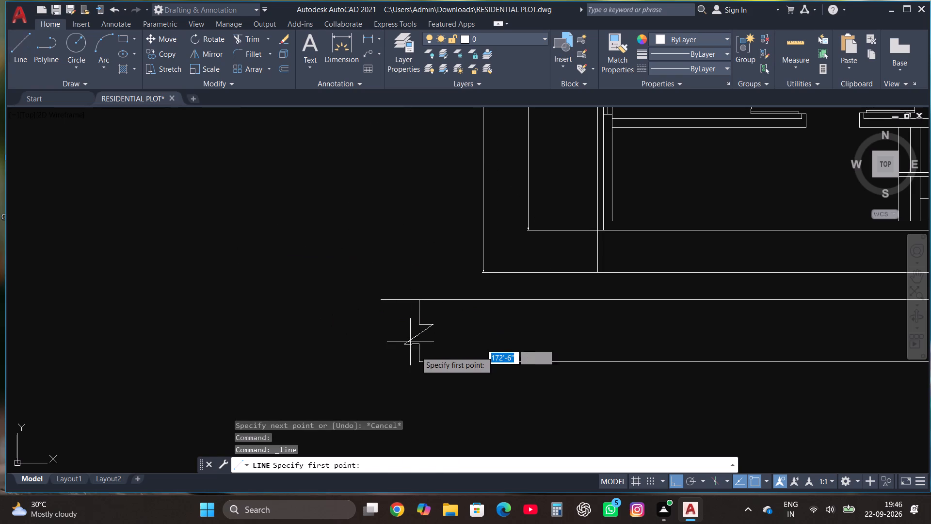
click(420, 363)
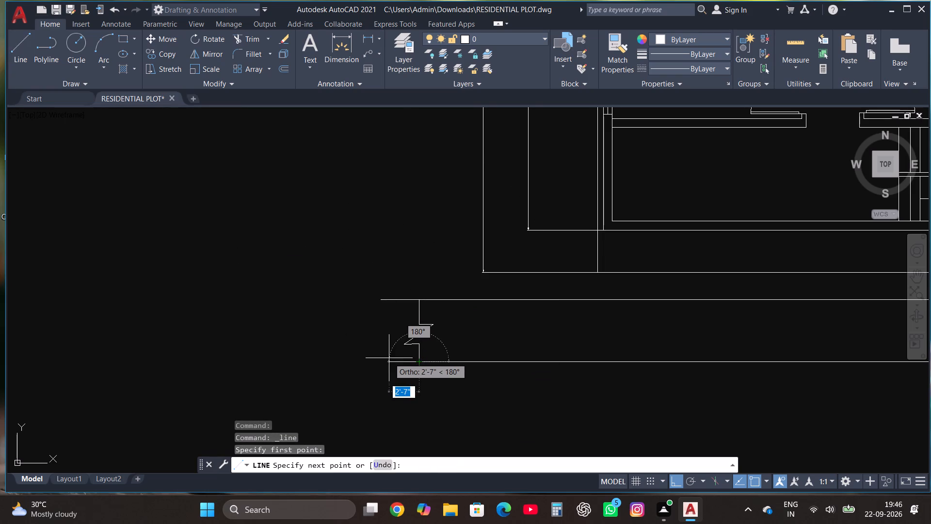
text(3'3)
key(shift+quotedbl)
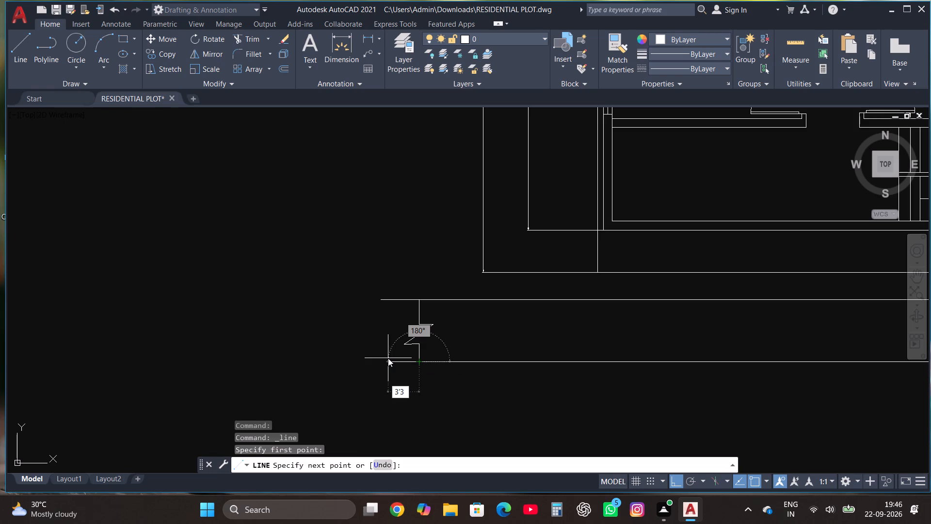
key(Return)
key(Escape)
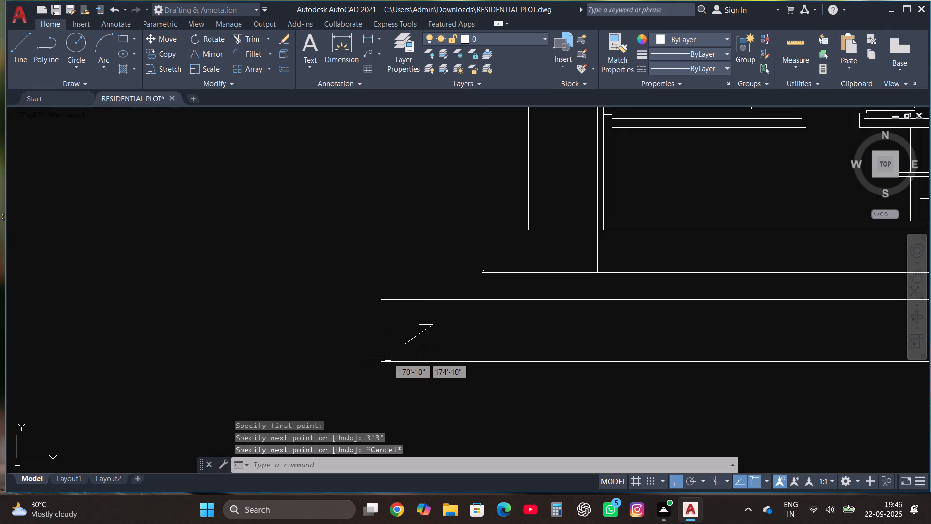
Draw 3'3" vertical lines extending north from the strip's northwest corner and south from its southwest corner.
click(21, 60)
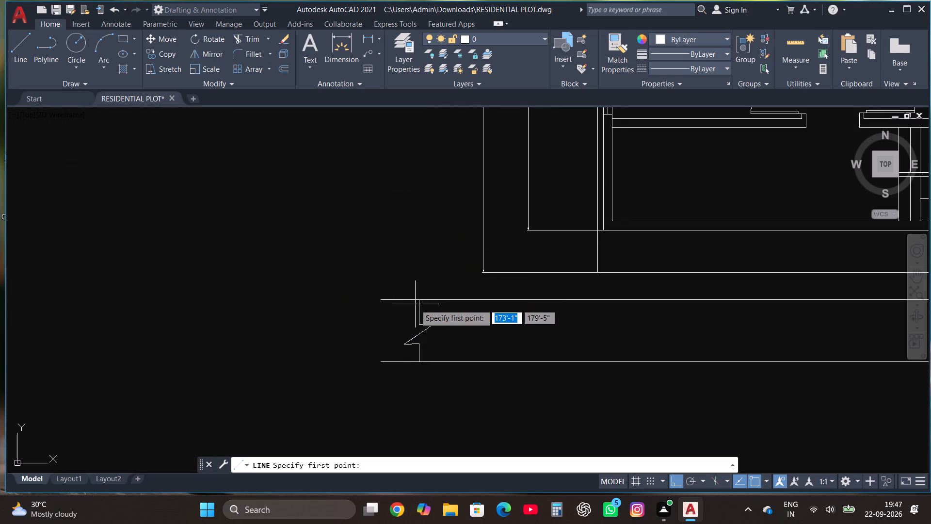
click(417, 298)
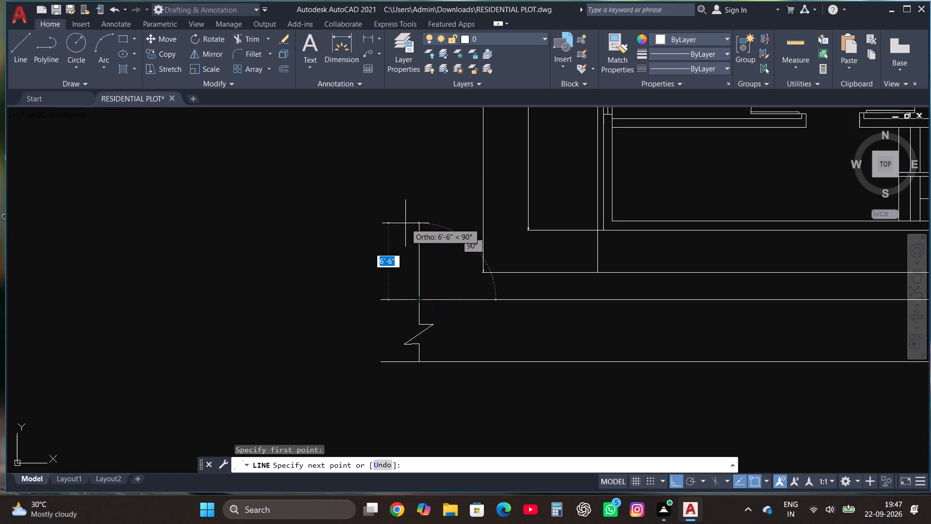
key(3)
text('3")
key(Return)
key(Escape)
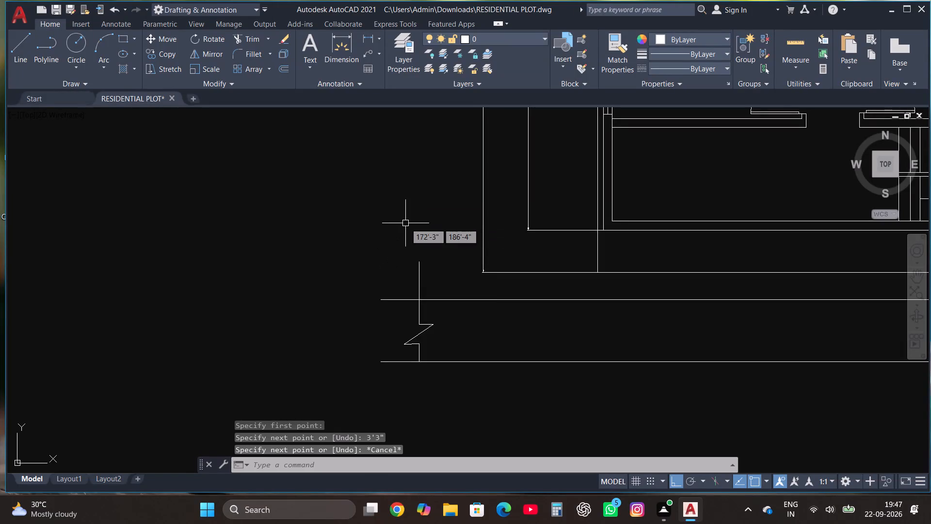
click(13, 46)
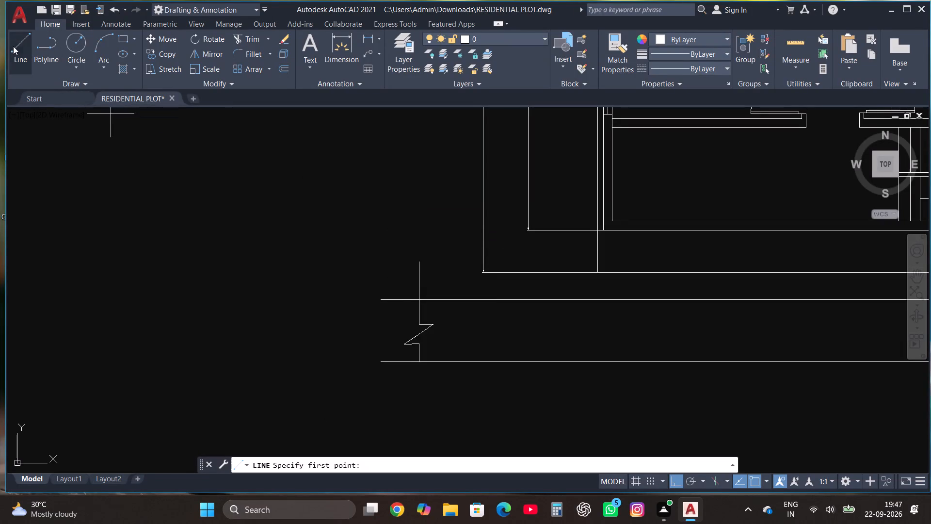
click(419, 360)
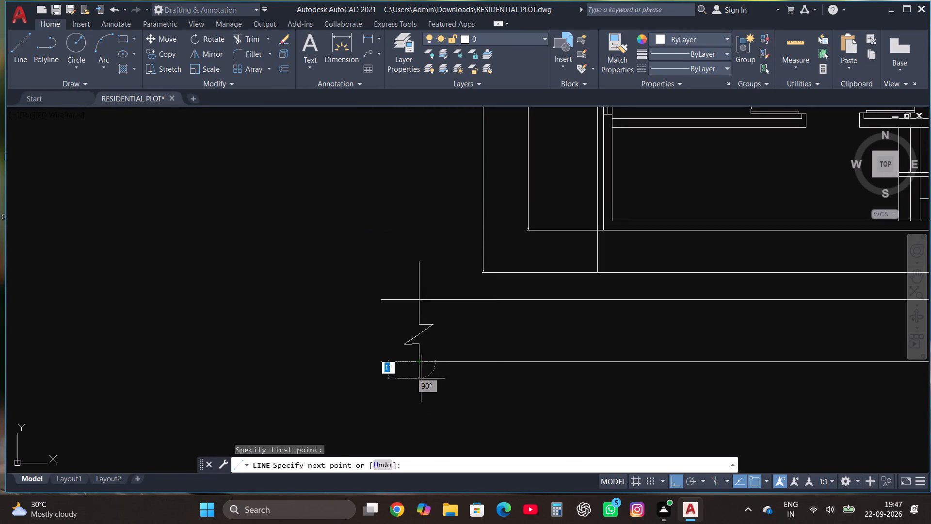
text(3'3")
key(Return)
key(Escape)
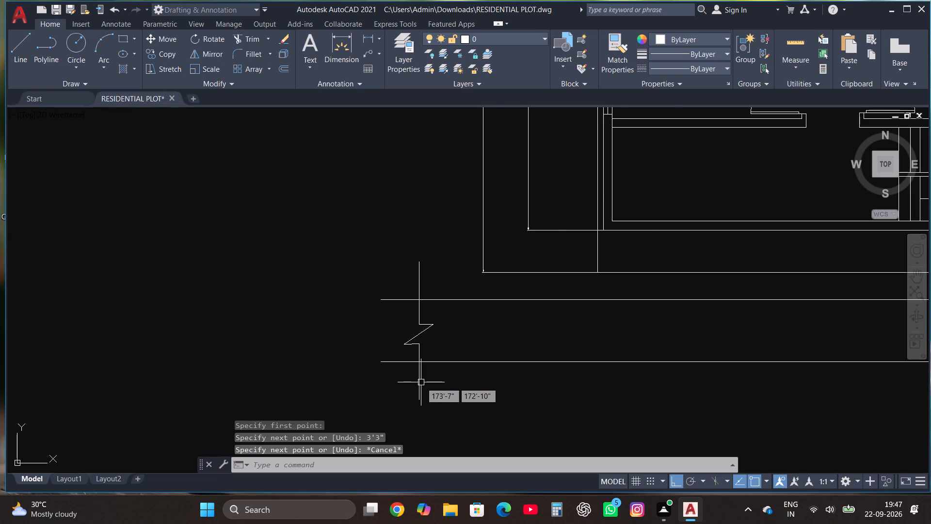
Draw 3'3" vertical lines extending north from the strip's northeast corner and south from its southeast corner.
scroll(421, 382, down, 2)
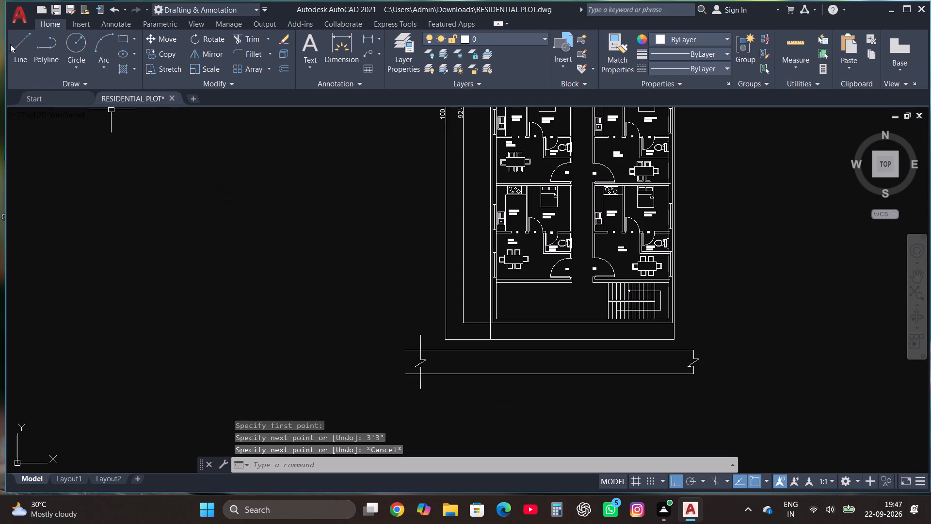
click(16, 46)
scroll(158, 239, down, 2)
scroll(387, 322, up, 3)
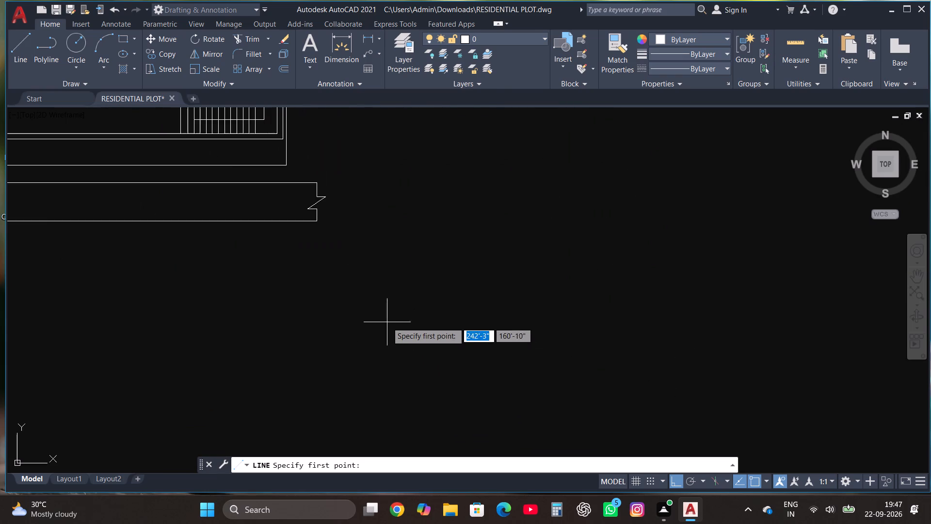
scroll(346, 239, down, 2)
scroll(342, 229, up, 3)
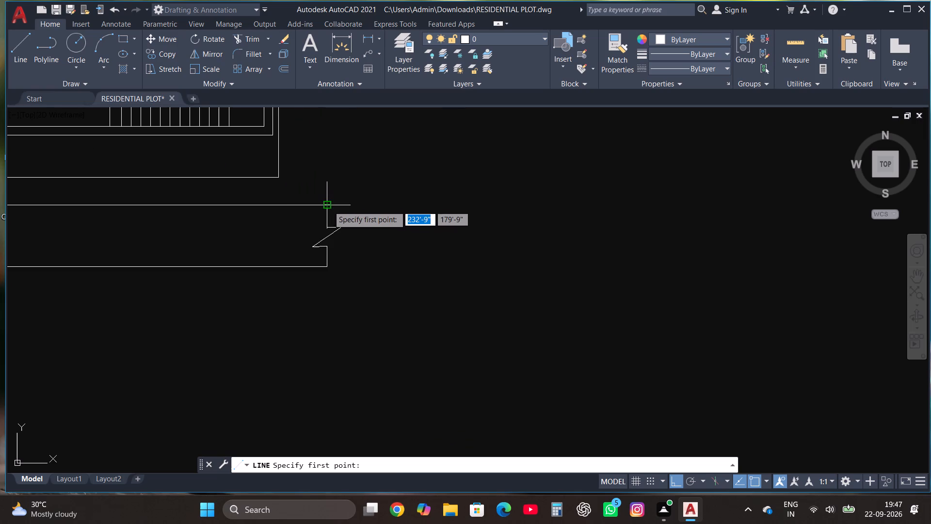
click(327, 206)
text(3'3")
key(Return)
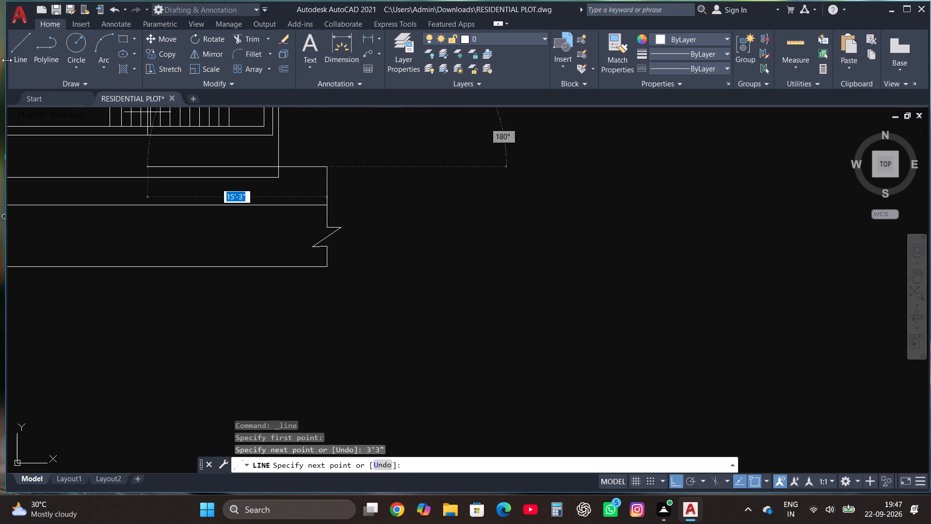
click(9, 51)
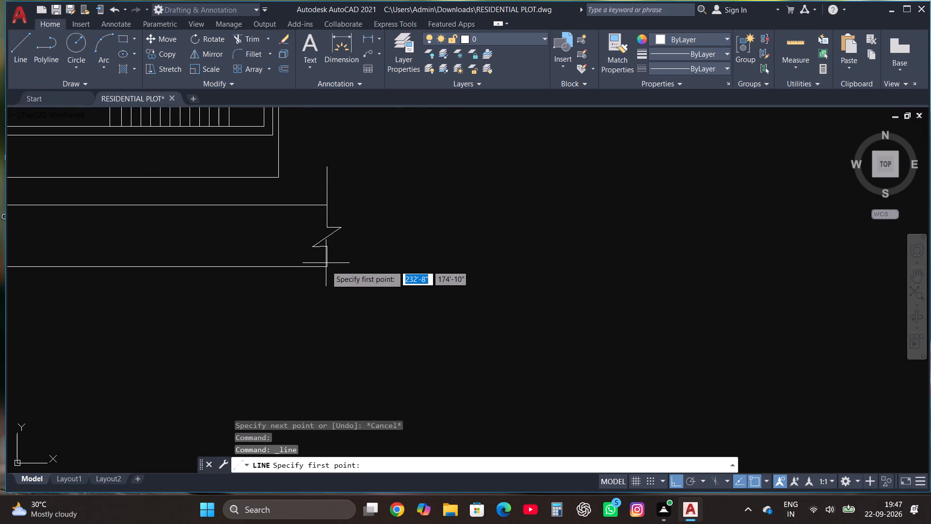
click(326, 267)
text(3'3')
key(Escape)
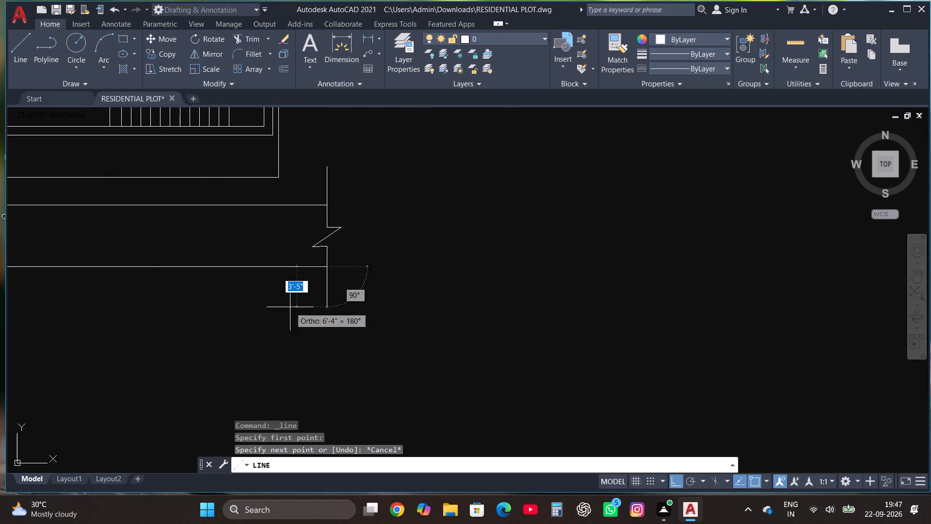
text(3'3")
key(Return)
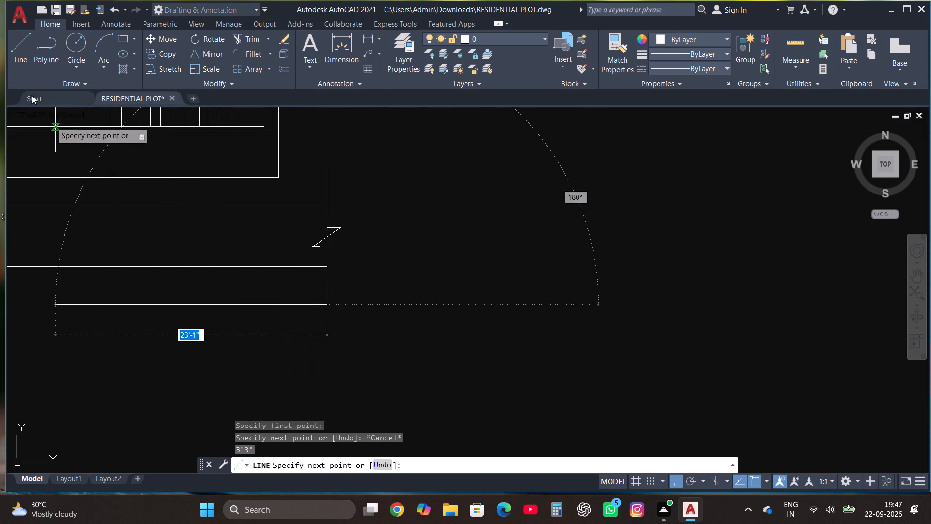
Draw a 3'3" horizontal line extending east from the strip's northeast corner.
click(21, 47)
click(326, 205)
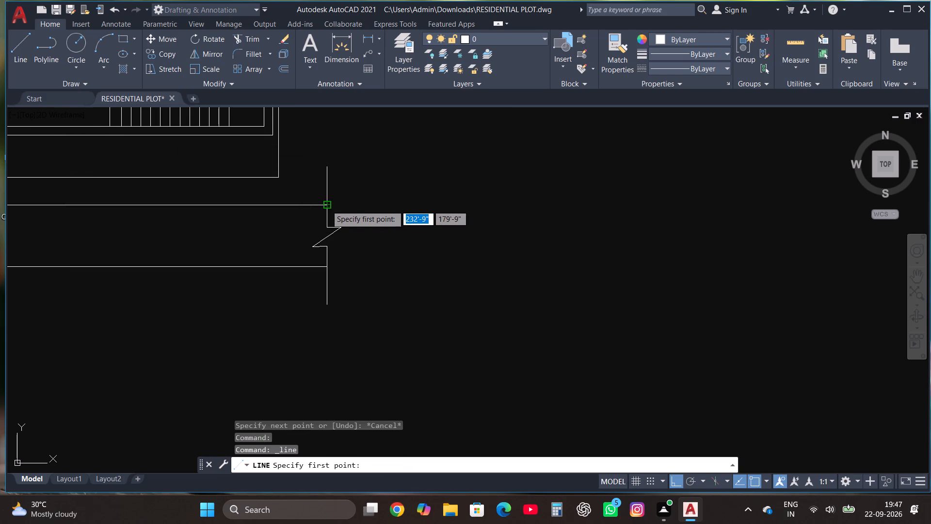
text(3'3")
key(Return)
key(Escape)
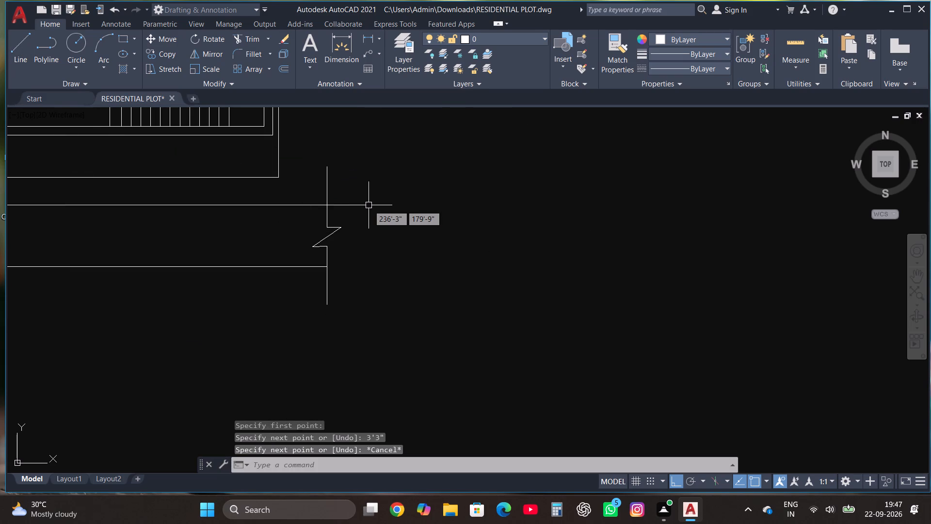
Draw a 3'3" horizontal line extending east from the strip's southeast corner.
click(14, 49)
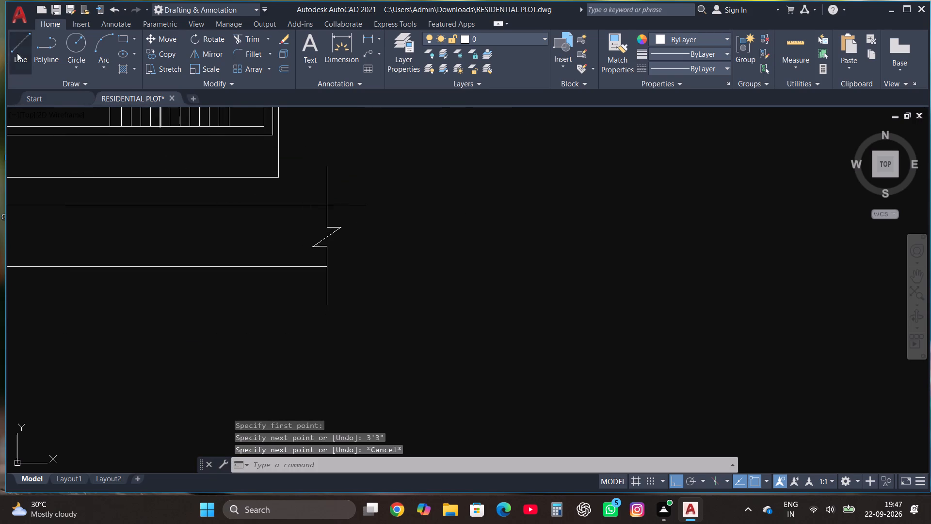
click(328, 267)
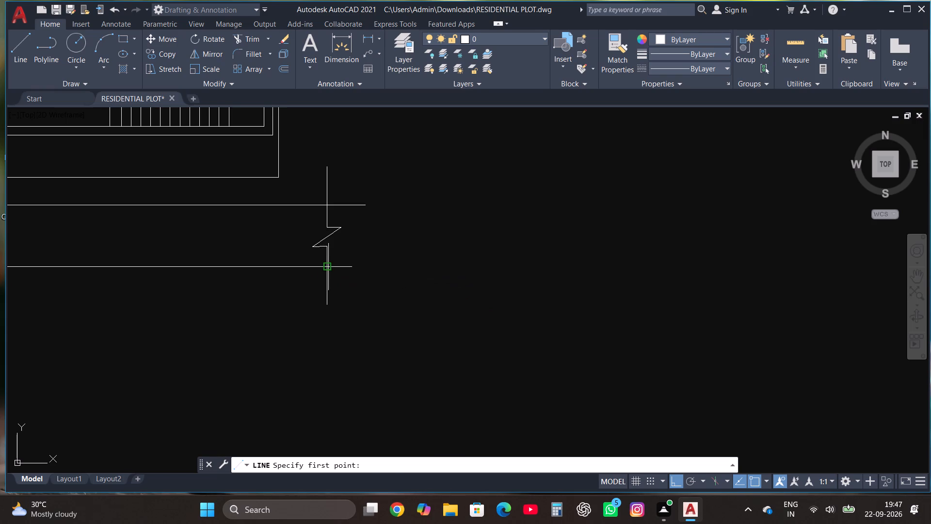
text(3'3")
key(Return)
key(Escape)
Copy the southwest unit's MD door label straight south into the middle of the long strip.
scroll(395, 268, up, 1)
scroll(402, 293, down, 3)
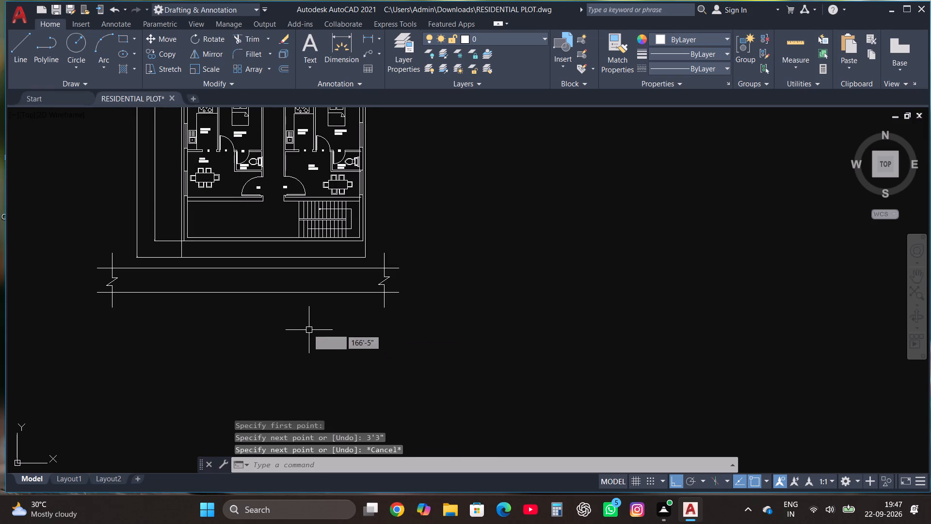
scroll(304, 322, up, 1)
scroll(311, 368, down, 1)
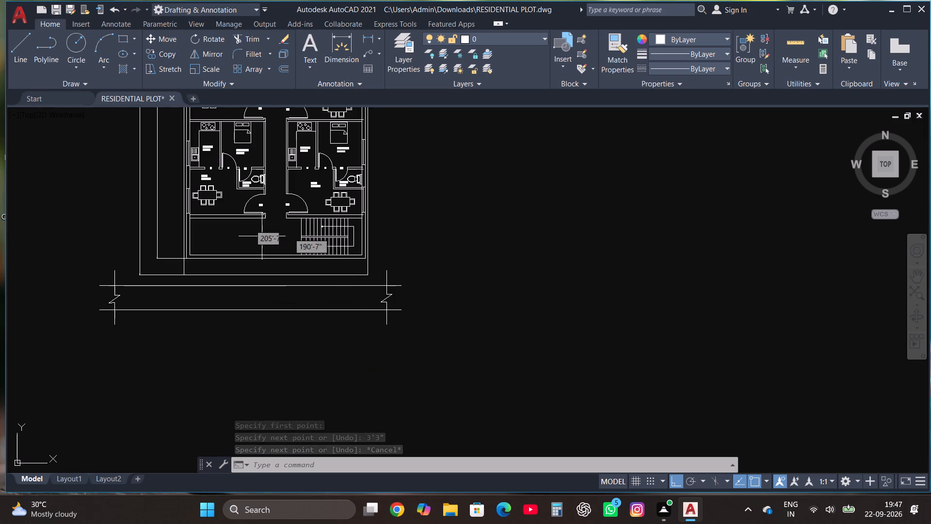
click(263, 206)
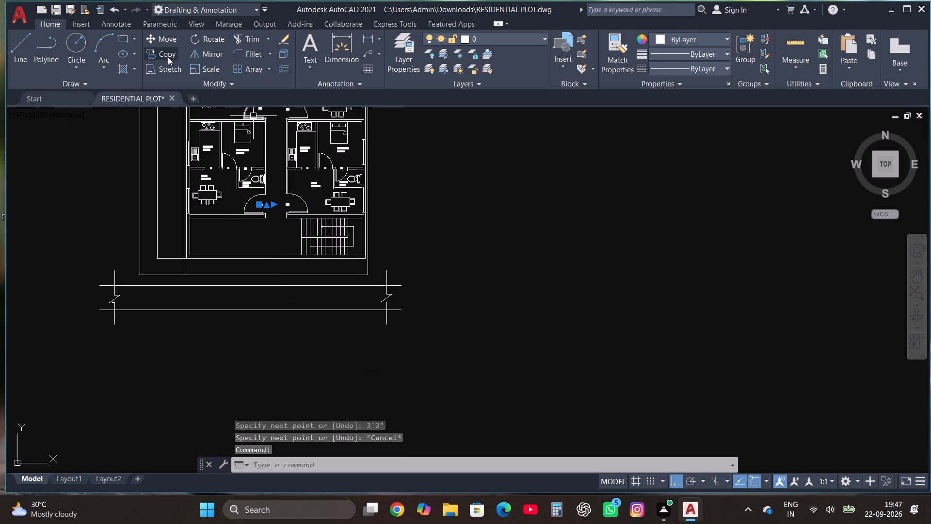
click(167, 57)
click(261, 199)
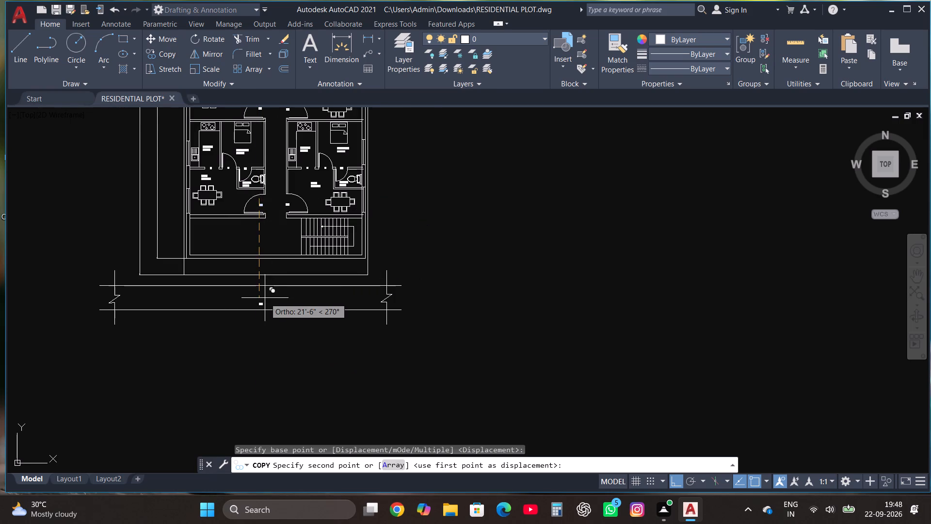
scroll(263, 297, up, 1)
click(237, 292)
Change the copied label's text in the strip to ROAD.
click(255, 304)
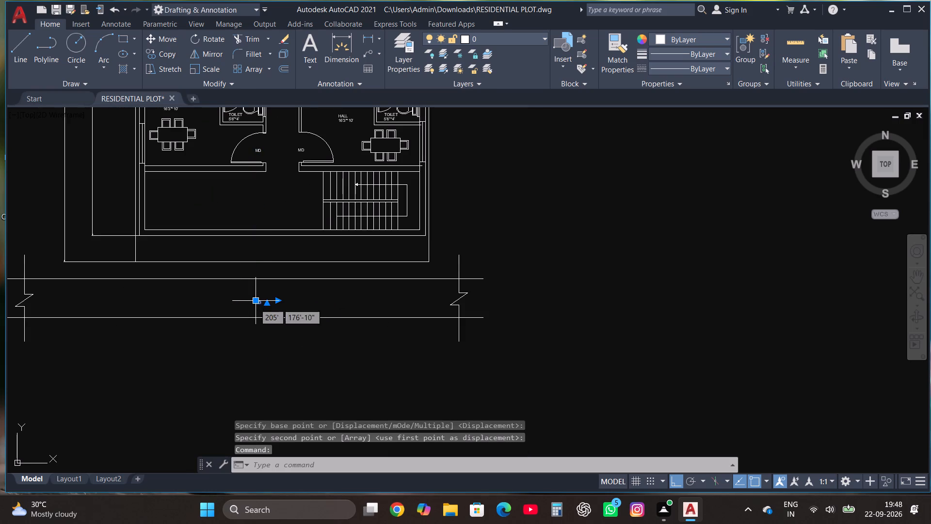
right_click(255, 304)
click(303, 203)
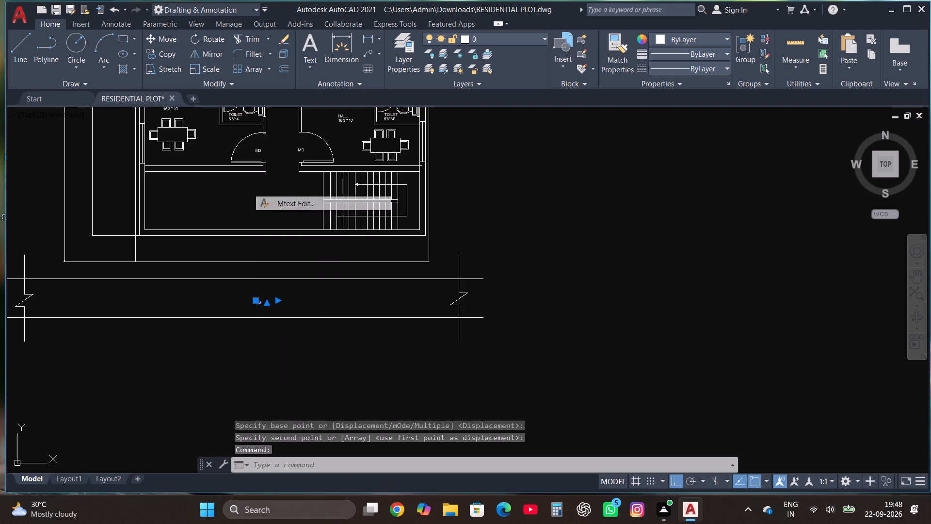
click(284, 307)
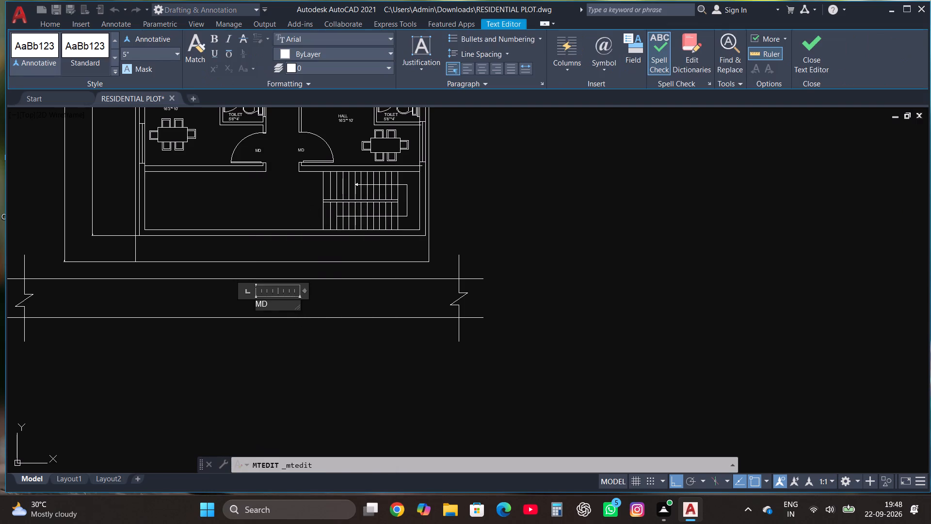
key(BackSpace)
key(BackSpace)
text(ROA)
key(d)
click(805, 43)
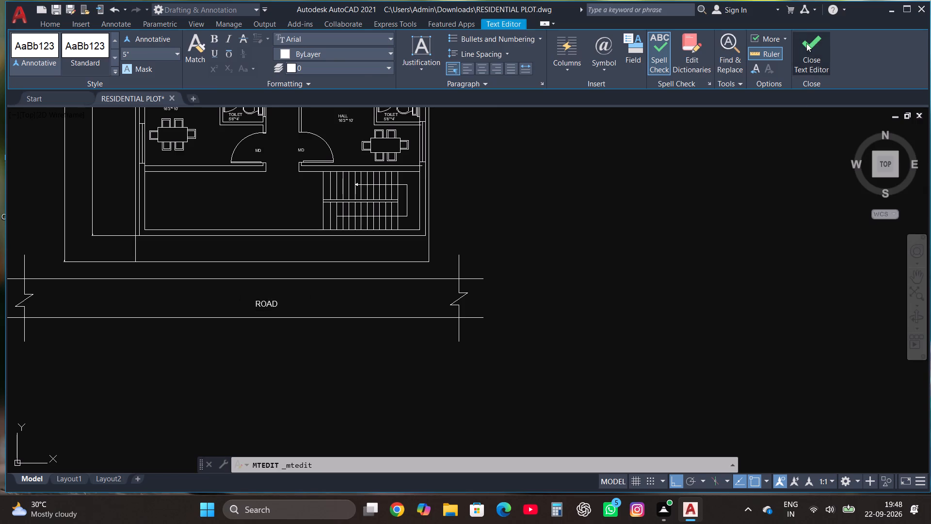
Scale up the ROAD text to roughly one third of the strip's height.
scroll(690, 313, down, 2)
scroll(515, 326, up, 2)
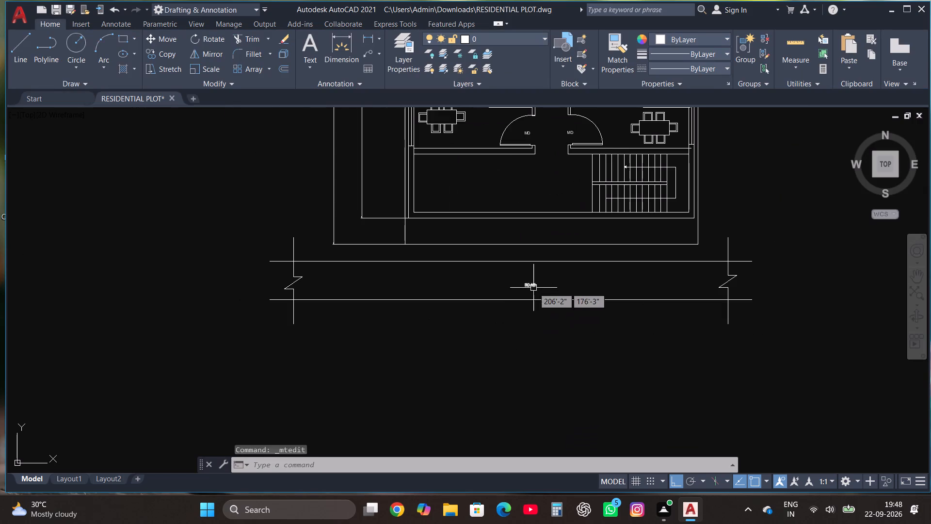
click(533, 282)
click(199, 73)
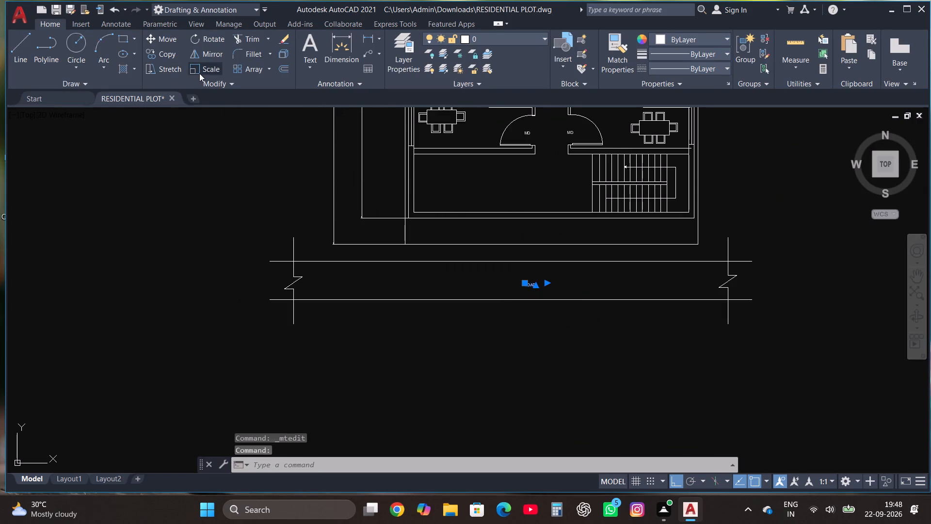
click(536, 287)
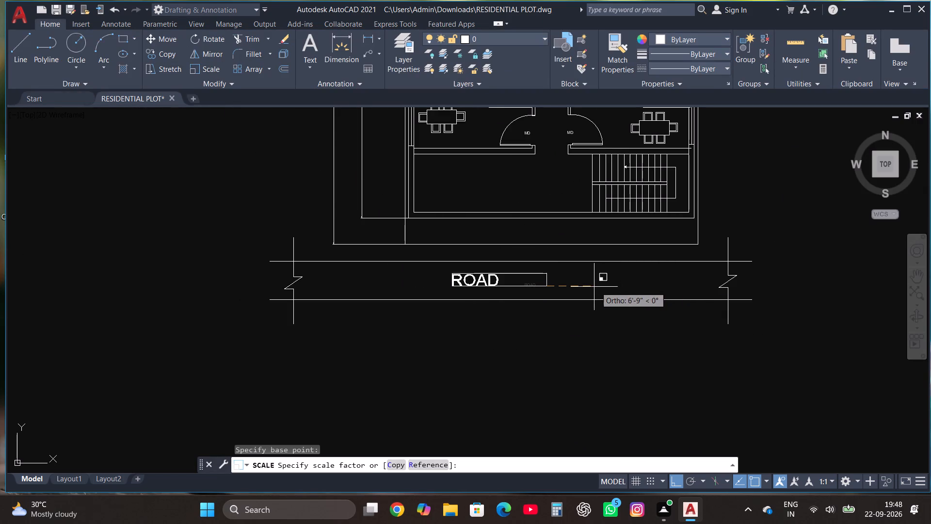
click(598, 288)
Move the ROAD text about 7 ft east to centre it along the strip.
click(490, 283)
scroll(490, 283, up, 2)
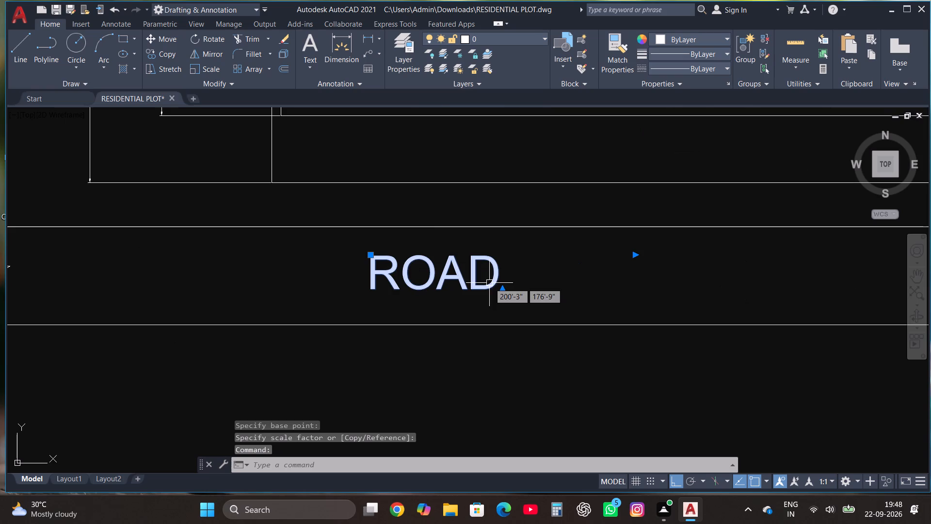
click(162, 36)
scroll(234, 181, down, 2)
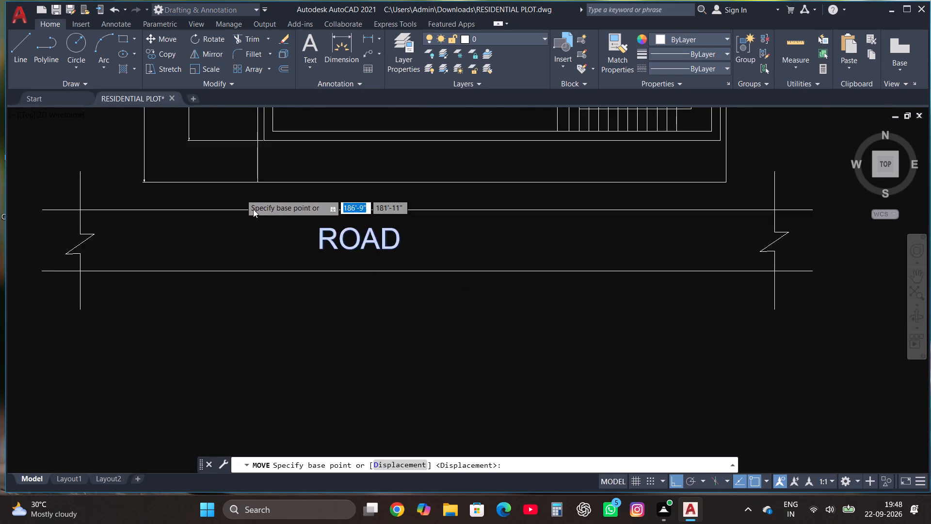
click(315, 220)
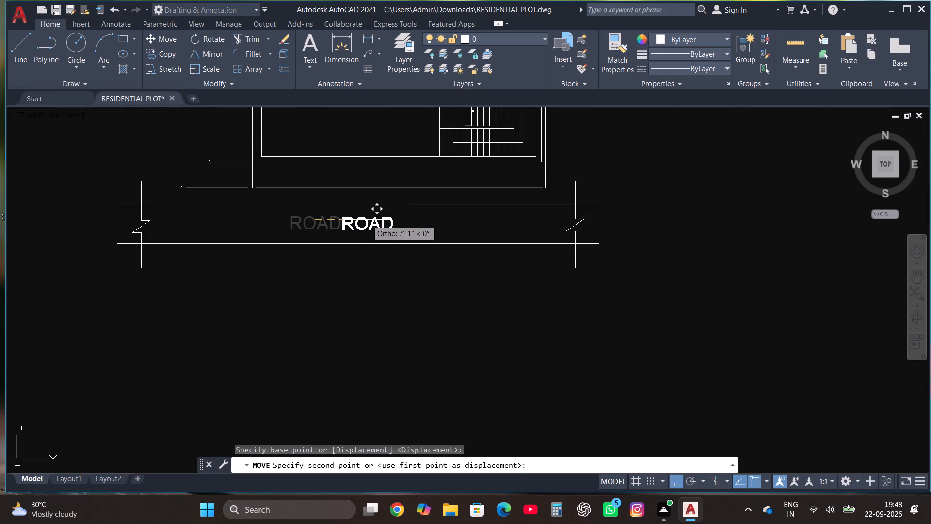
click(367, 220)
Load the ACAD_ISO02W100 ISO dash linetype and make it the current linetype.
scroll(375, 287, up, 1)
text(LIN)
click(423, 323)
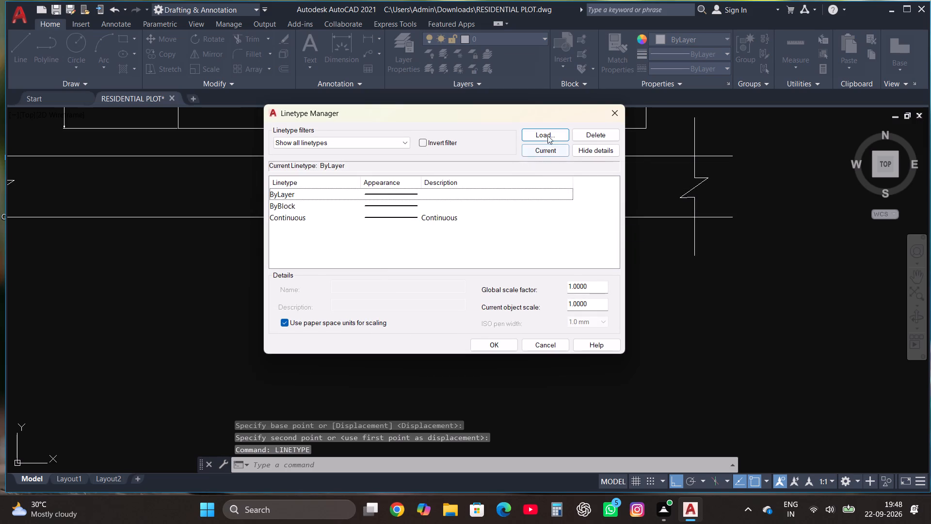
click(547, 134)
click(443, 211)
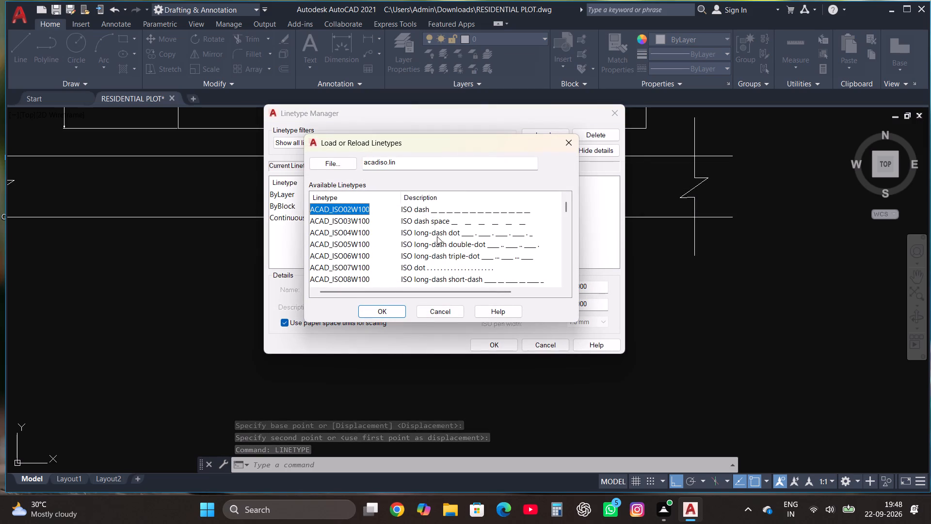
click(378, 319)
click(383, 308)
click(409, 213)
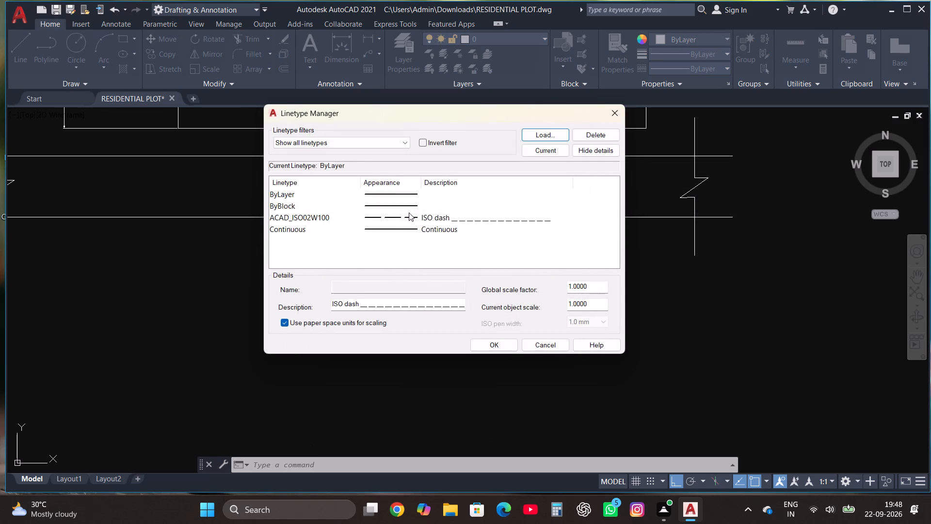
click(540, 148)
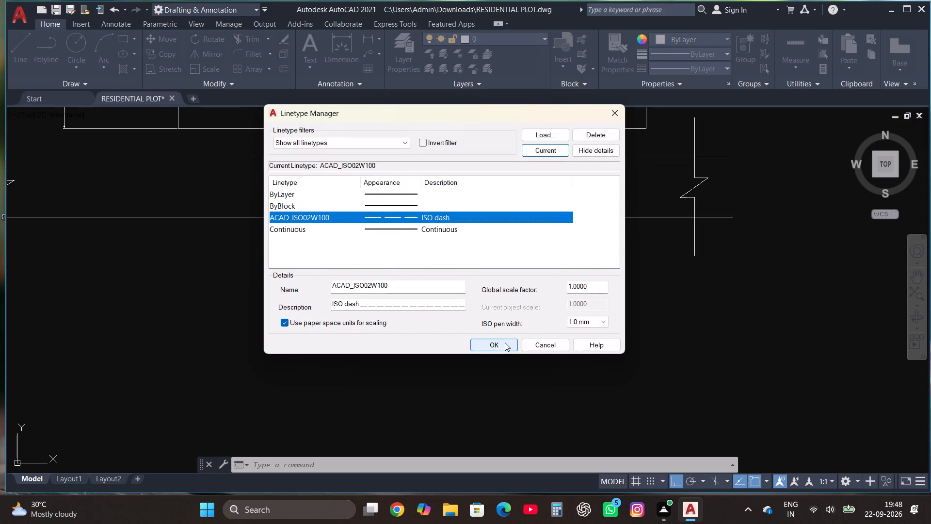
click(505, 343)
Draw a dashed horizontal centre line about 61 ft long through the road, from the west break mark past the east one.
click(14, 44)
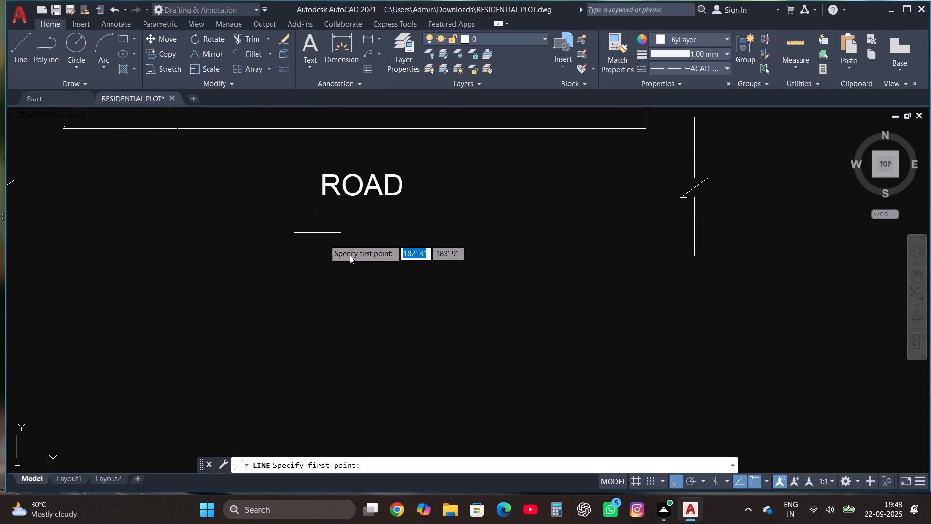
scroll(350, 262, down, 1)
scroll(152, 222, up, 2)
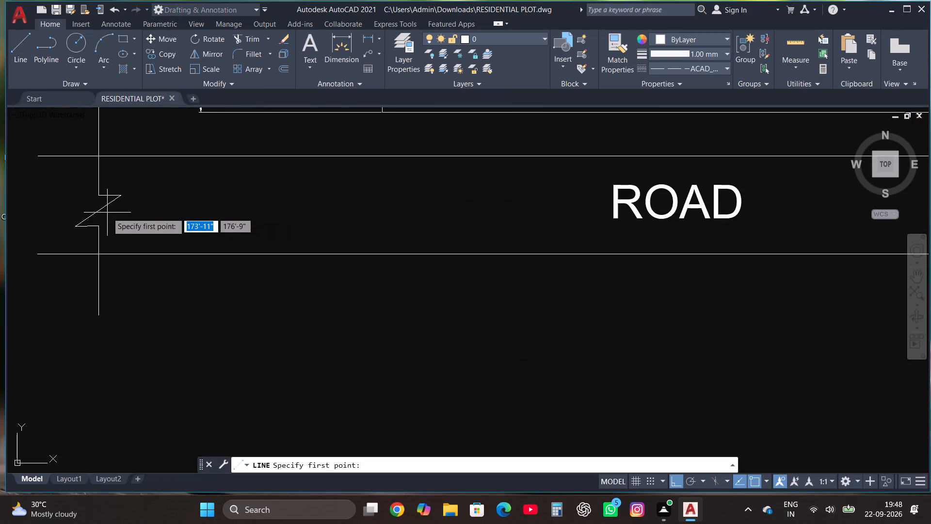
click(105, 209)
scroll(430, 186, down, 1)
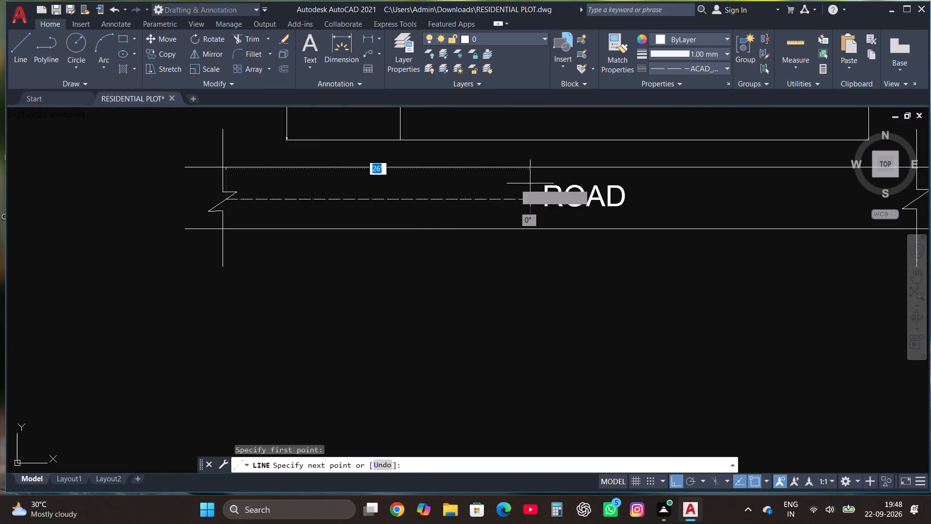
scroll(489, 196, down, 1)
scroll(784, 186, up, 2)
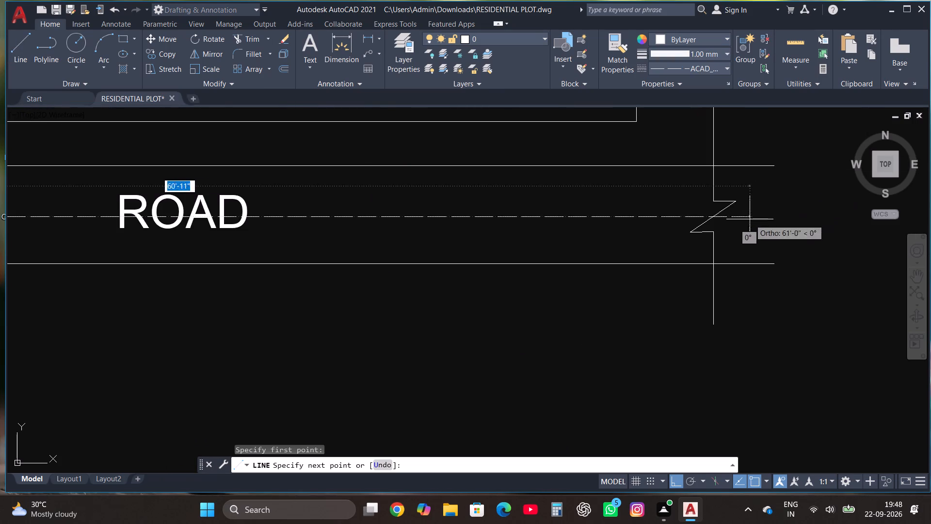
click(750, 219)
Trim the dashed centre line's overhang beyond the east break mark.
click(255, 36)
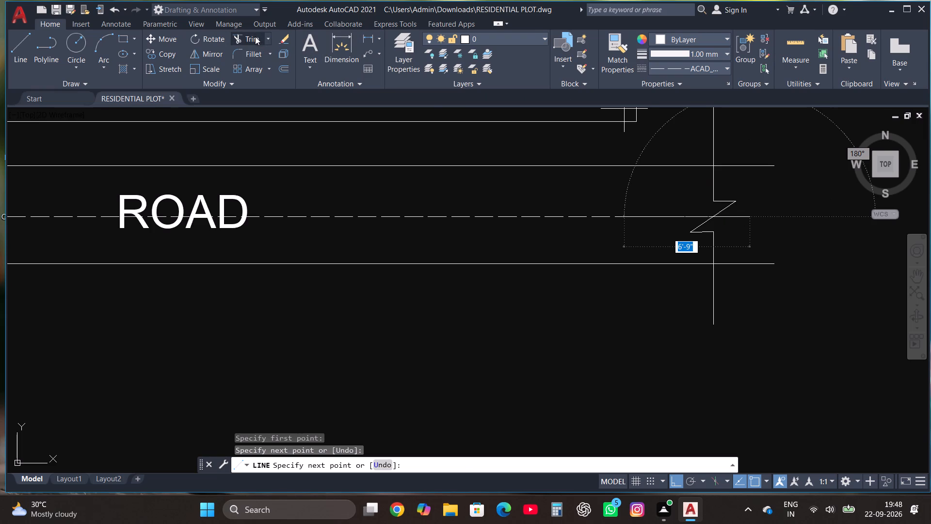
click(741, 213)
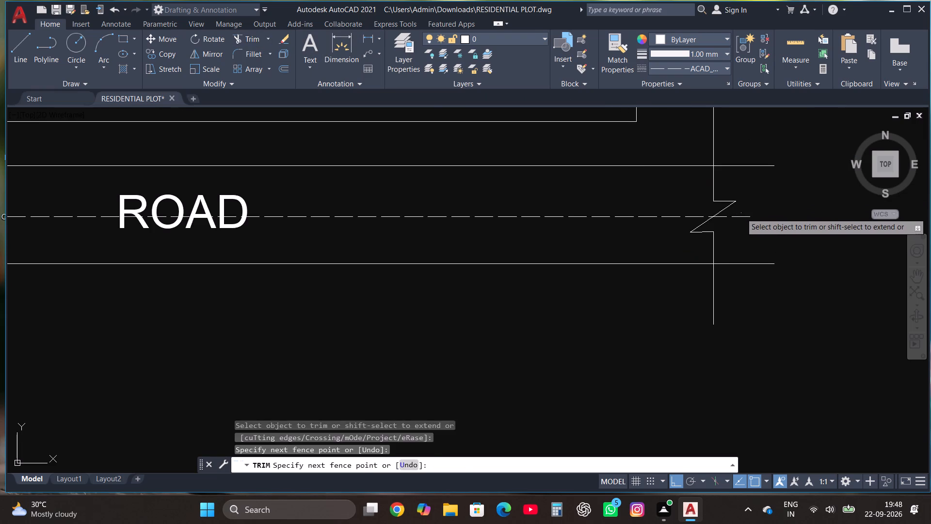
click(743, 229)
scroll(471, 379, down, 3)
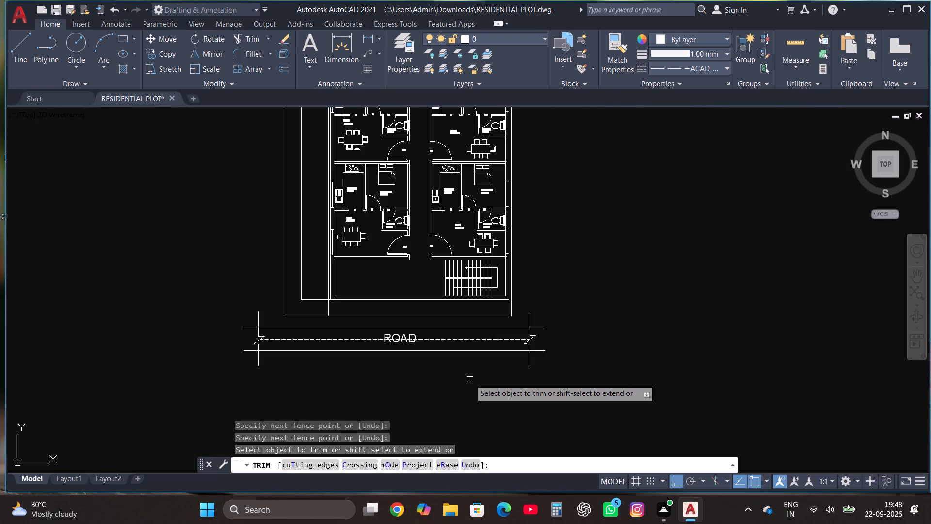
key(Escape)
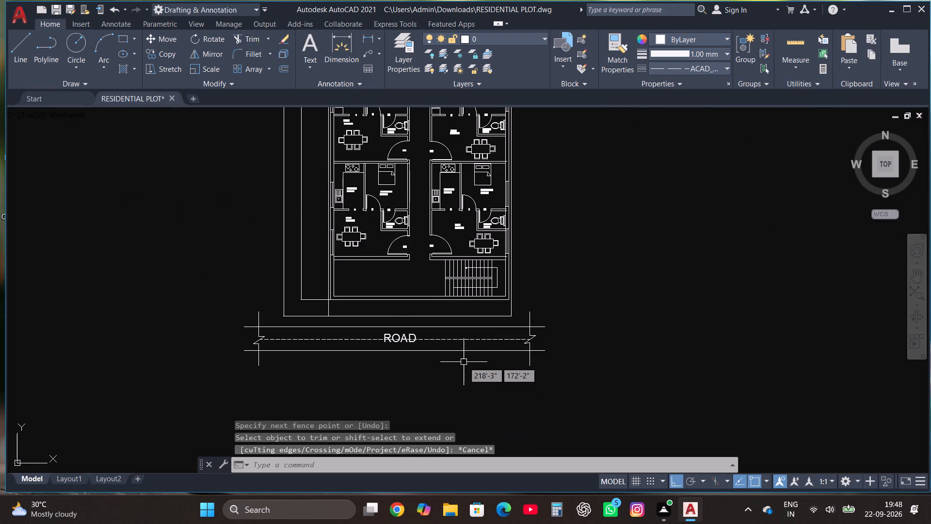
Save the drawing with the completed road strip.
scroll(464, 362, down, 2)
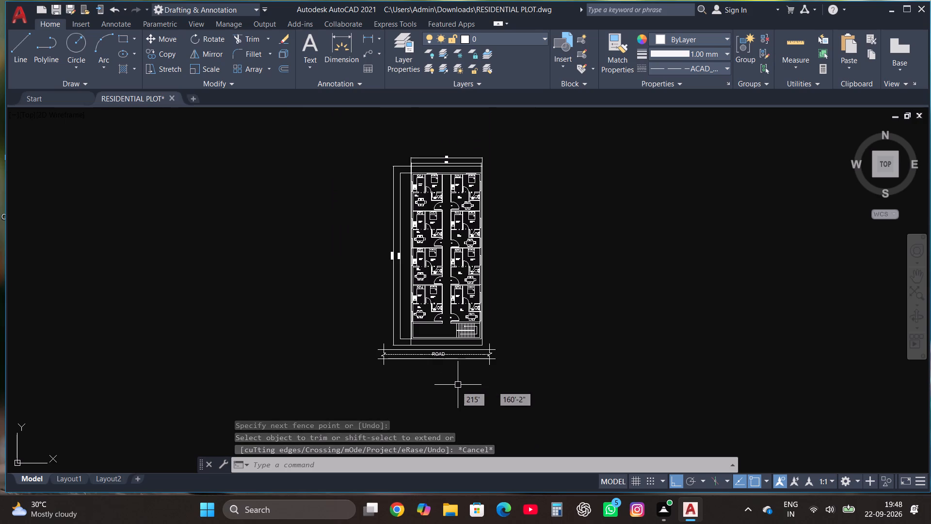
click(24, 28)
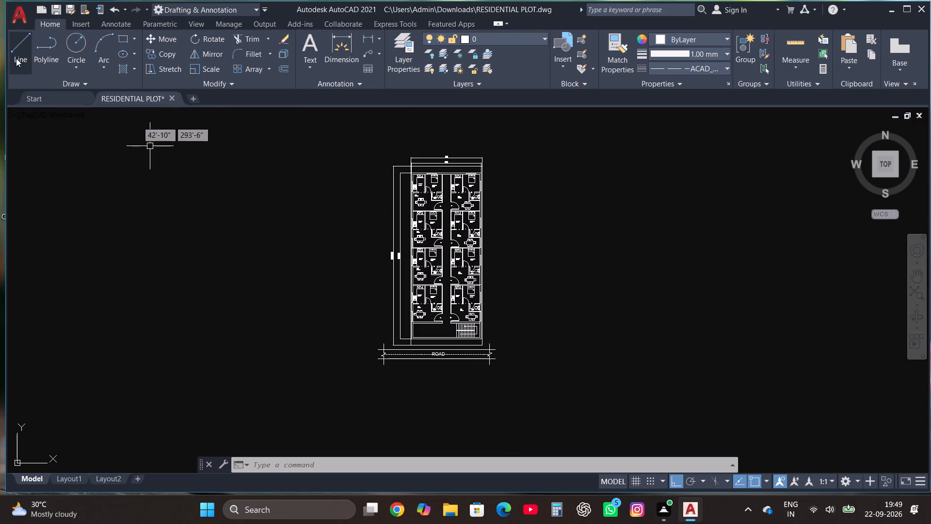
click(25, 42)
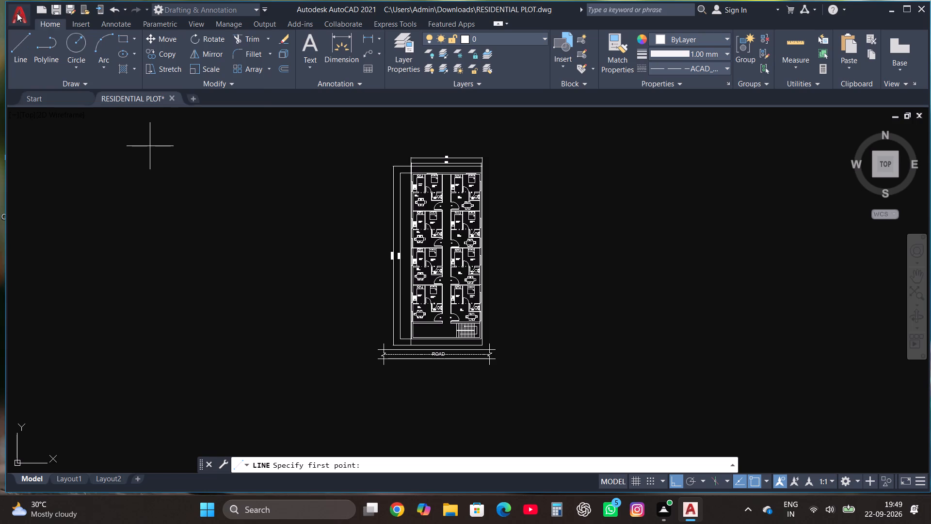
click(17, 13)
click(53, 143)
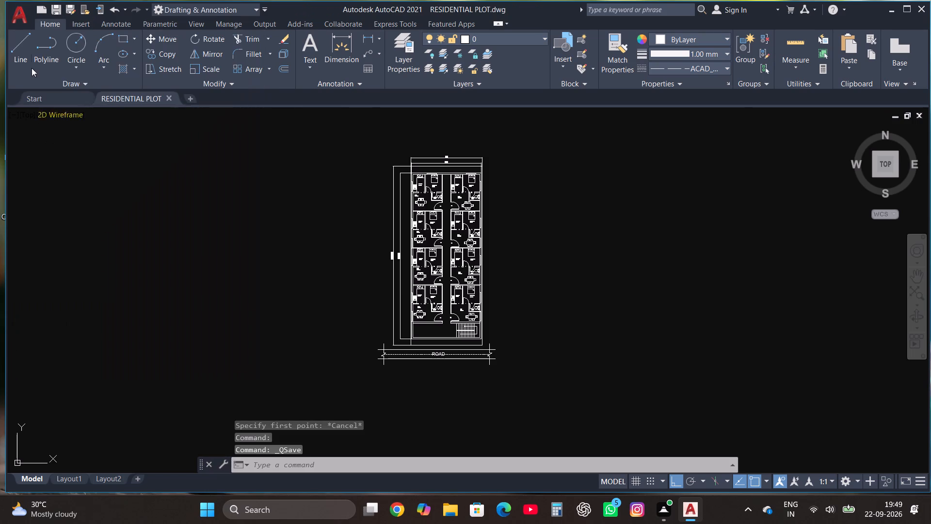
Set up the plot from the previous plot settings with the AutoCAD PDF (High Quality Print).pc3 plotter, apply it to the layout, and start plotting.
click(21, 23)
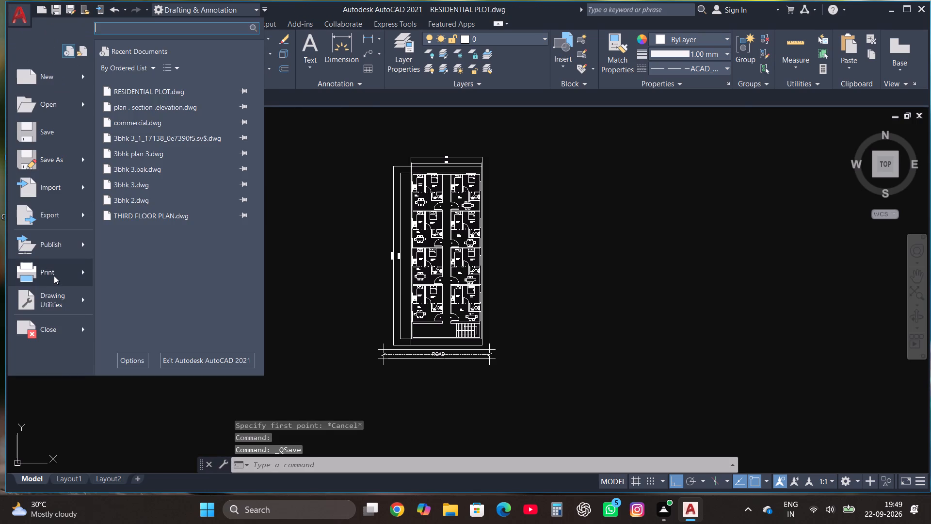
click(54, 276)
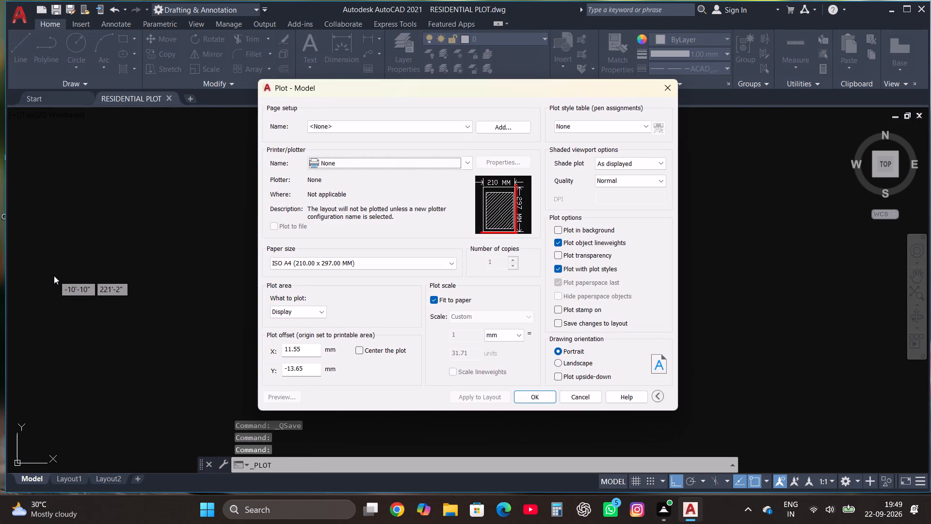
click(441, 130)
click(422, 147)
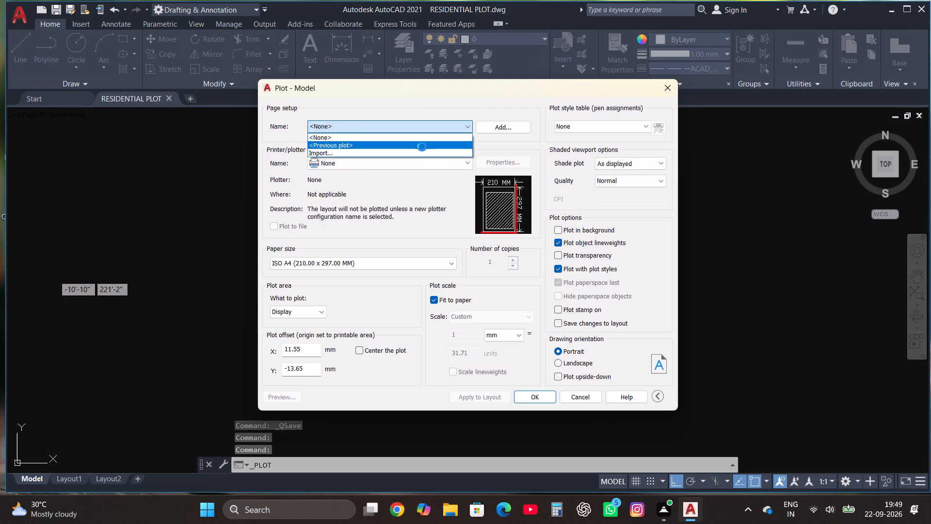
click(411, 159)
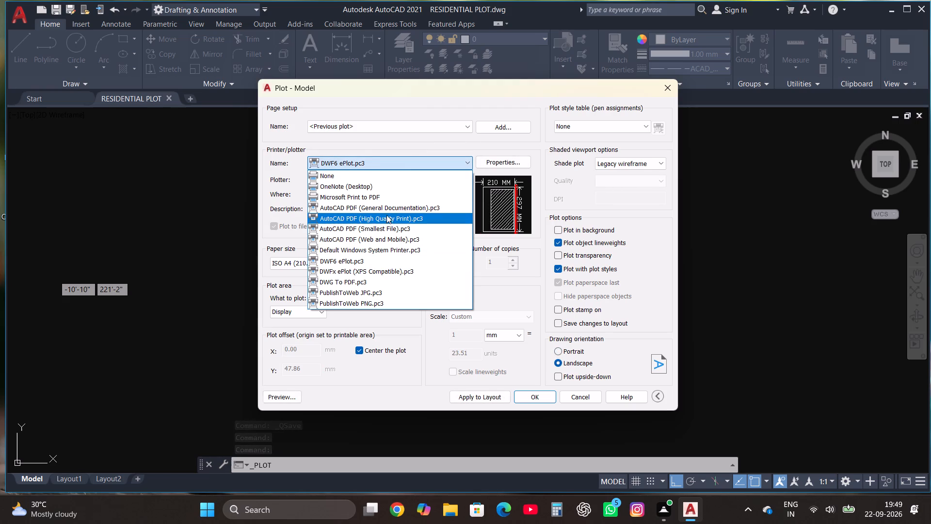
click(388, 218)
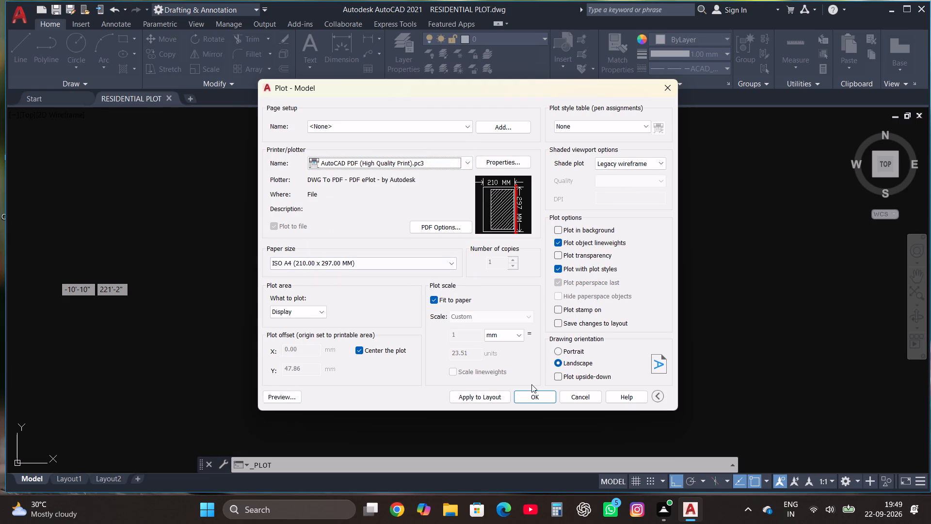
click(498, 396)
click(519, 397)
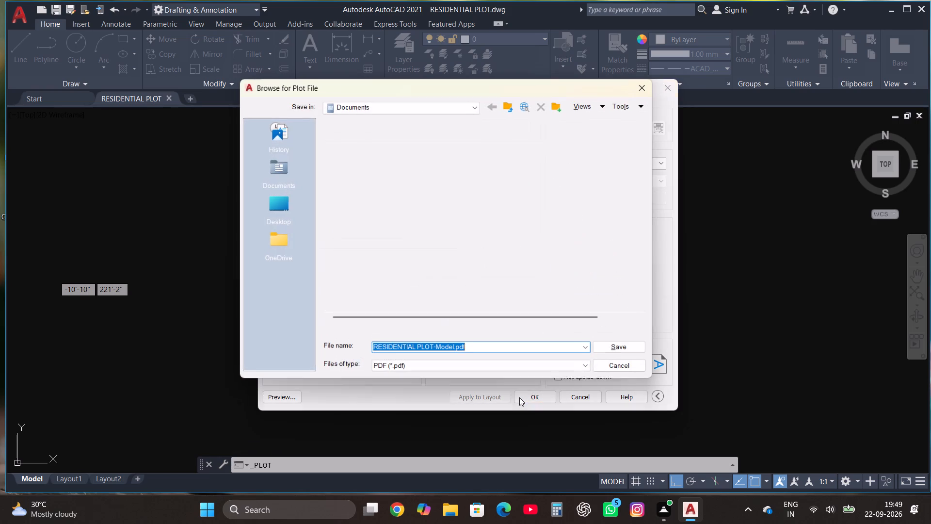
Save the plot as RESIDENTIAL PLOT-Model.pdf in the Downloads folder and close the PDF that opens.
click(441, 106)
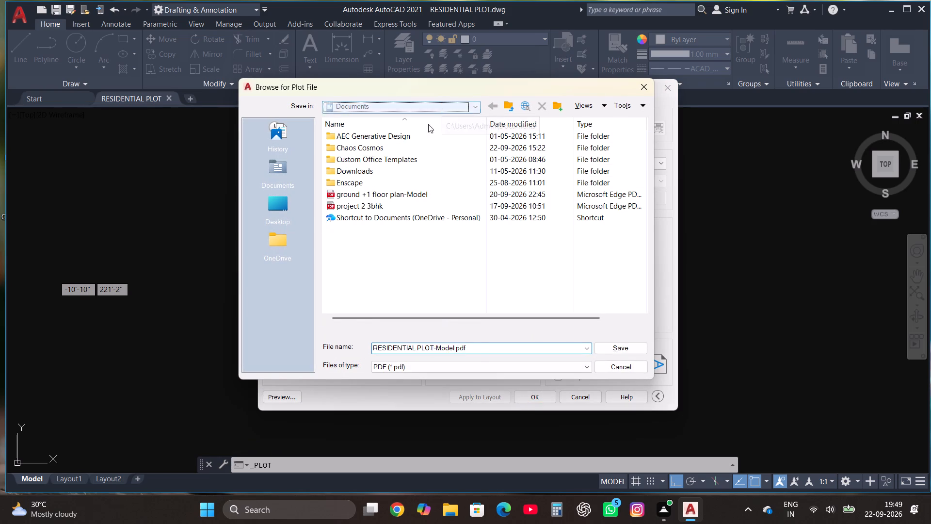
click(383, 255)
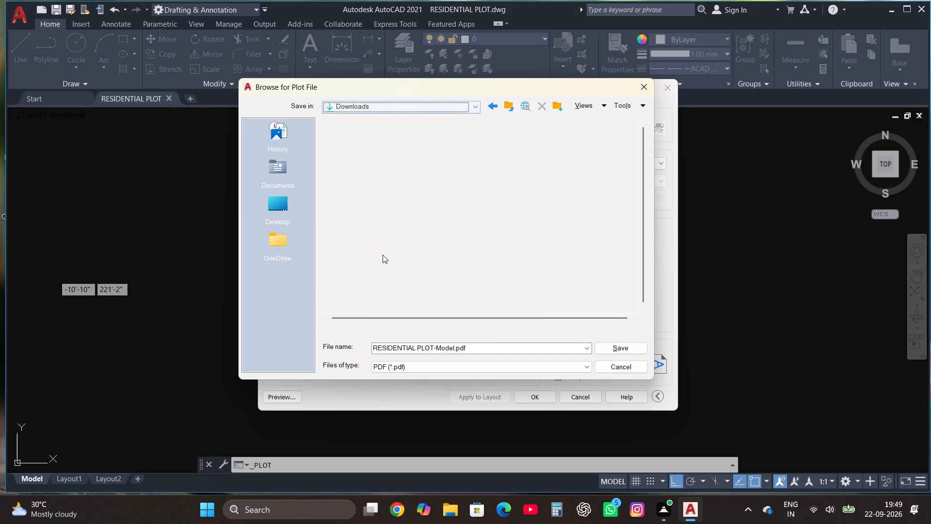
click(610, 348)
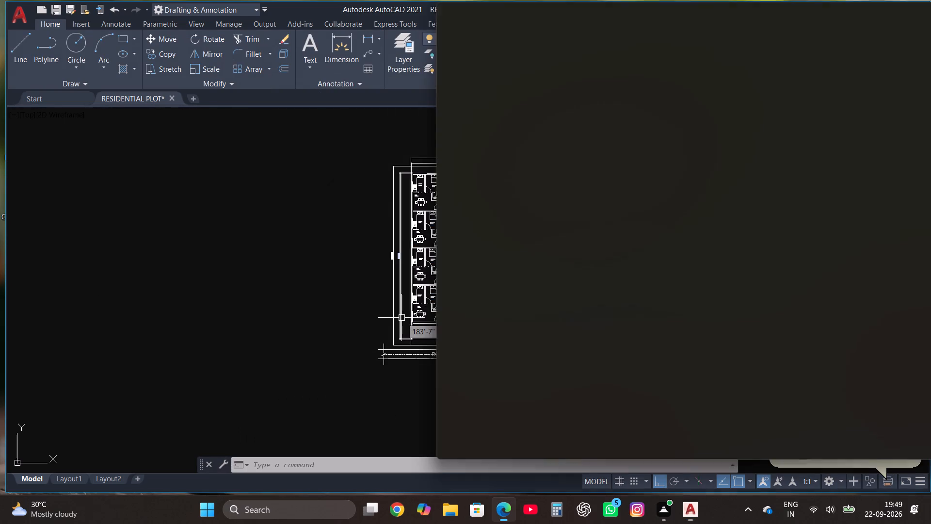
click(925, 13)
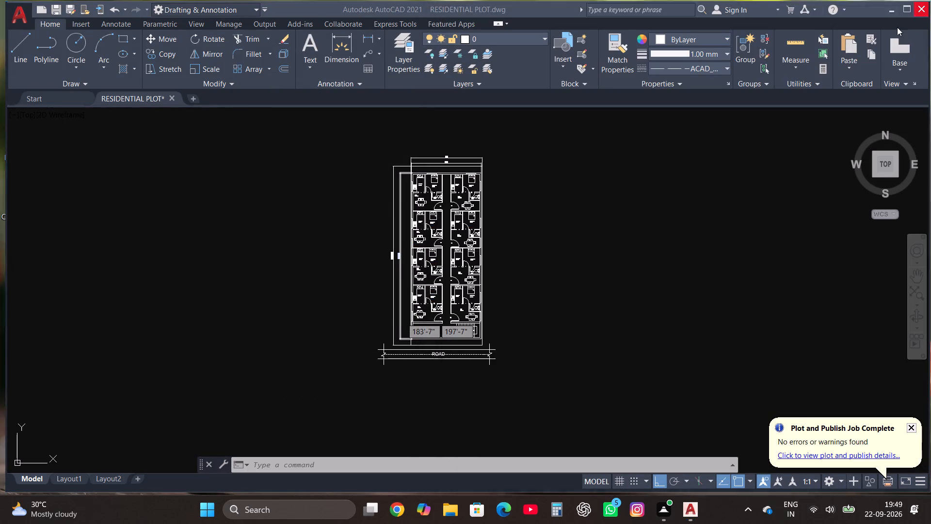
Export the drawing in DWF format as RESIDENTIAL PLOT.dwf to the Downloads folder.
click(19, 11)
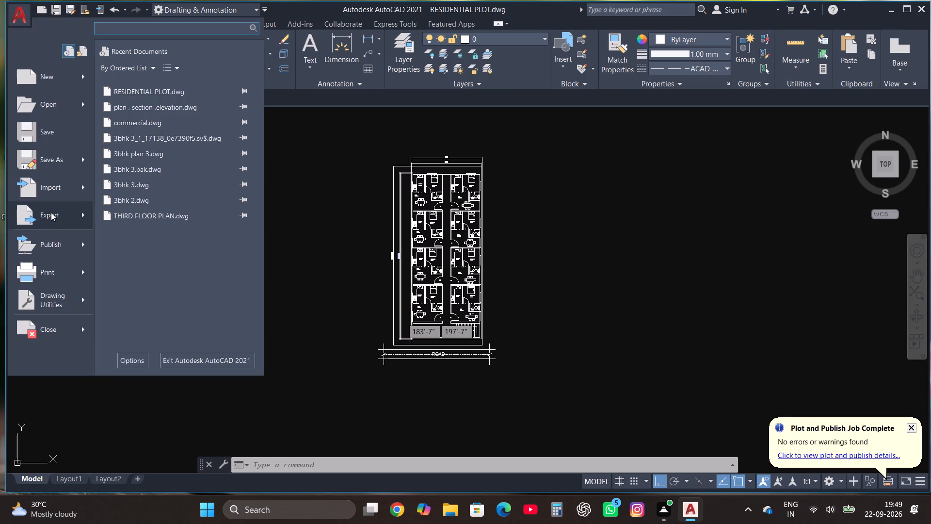
click(52, 213)
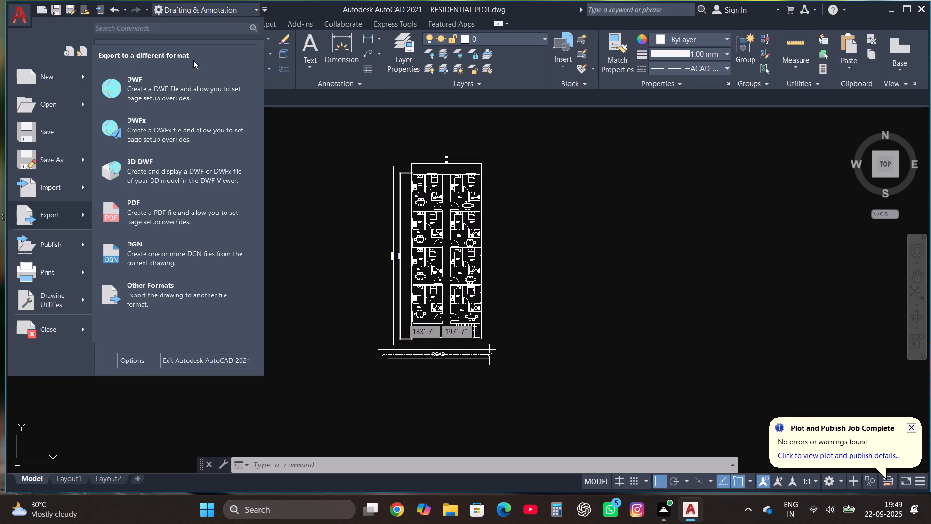
click(177, 86)
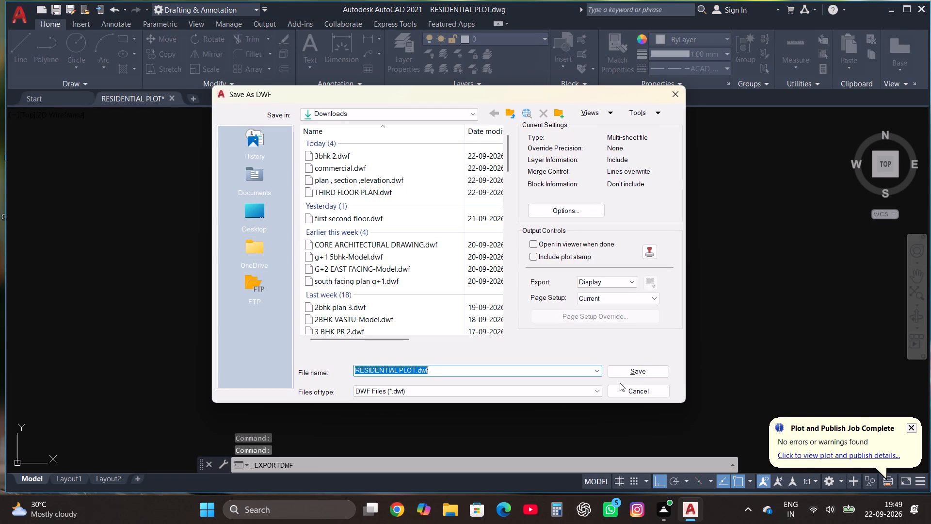
click(622, 371)
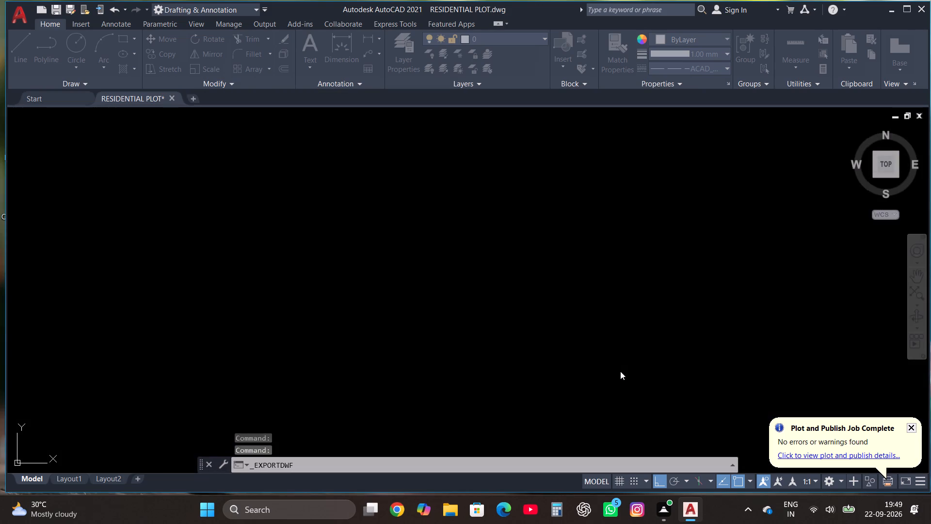